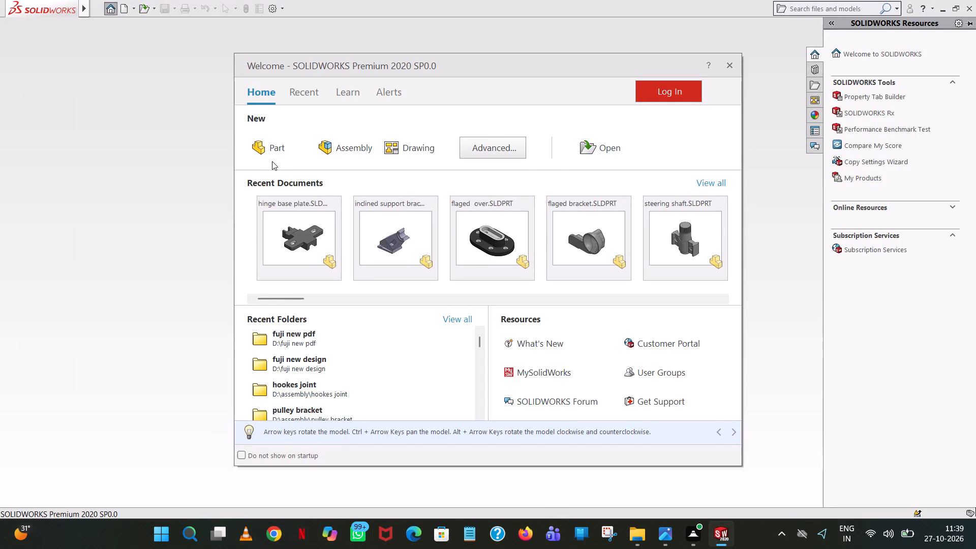
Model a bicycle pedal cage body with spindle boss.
Create a new part and open a sketch on the Top Plane.
{"action": "double_click", "coordinate": [275, 145]}
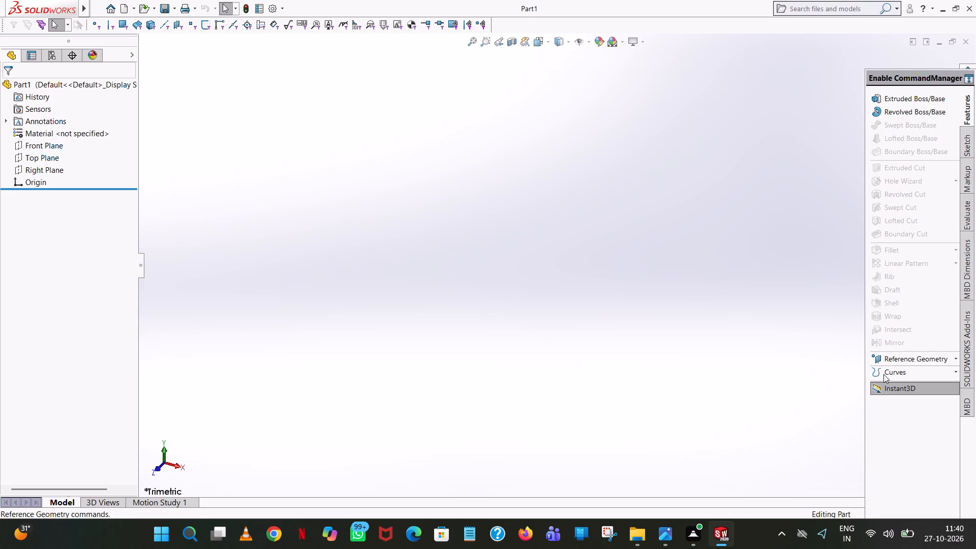
{"action": "left_click", "coordinate": [52, 155]}
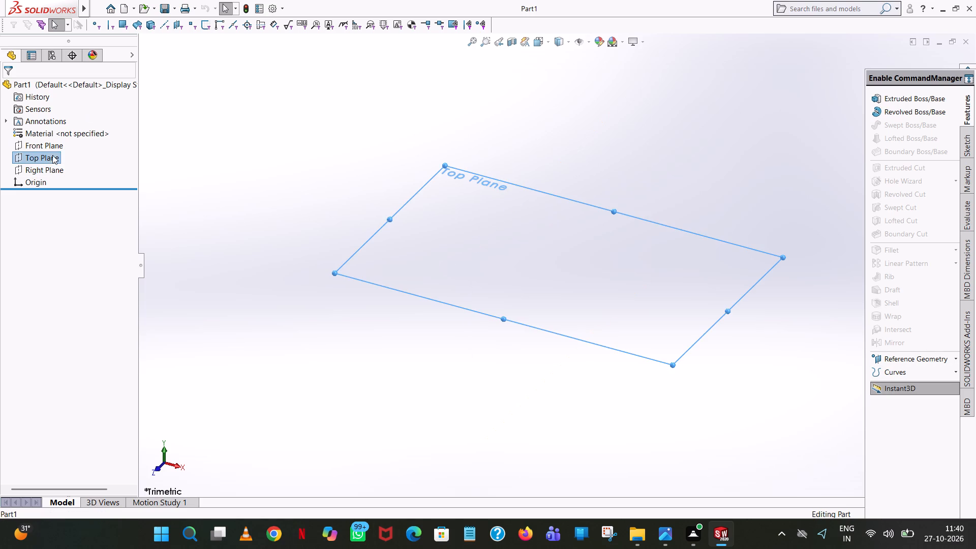
{"action": "left_click", "coordinate": [60, 145]}
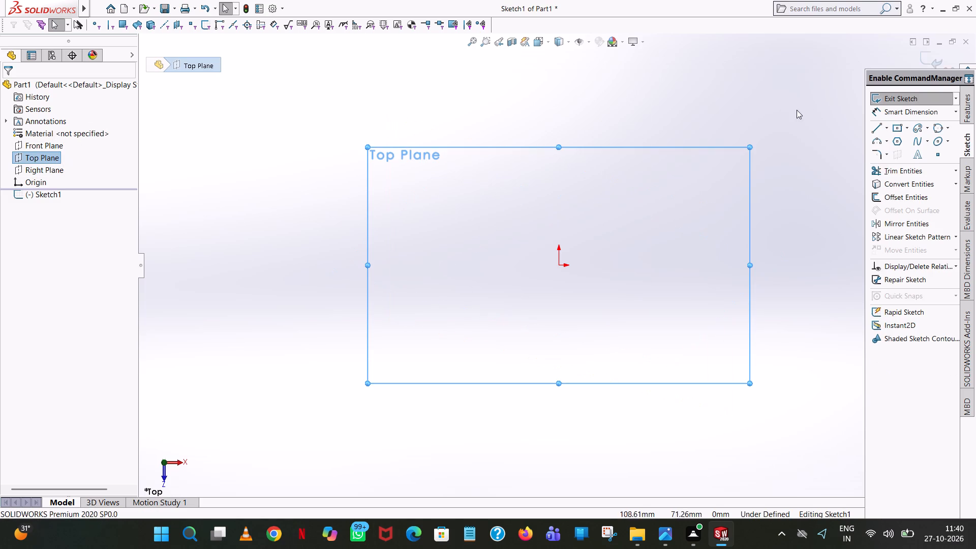
Draw a horizontal line of 81/2 mm rightward from the origin, continuing with a vertical line of 68/2 mm upward.
{"action": "left_click", "coordinate": [873, 129]}
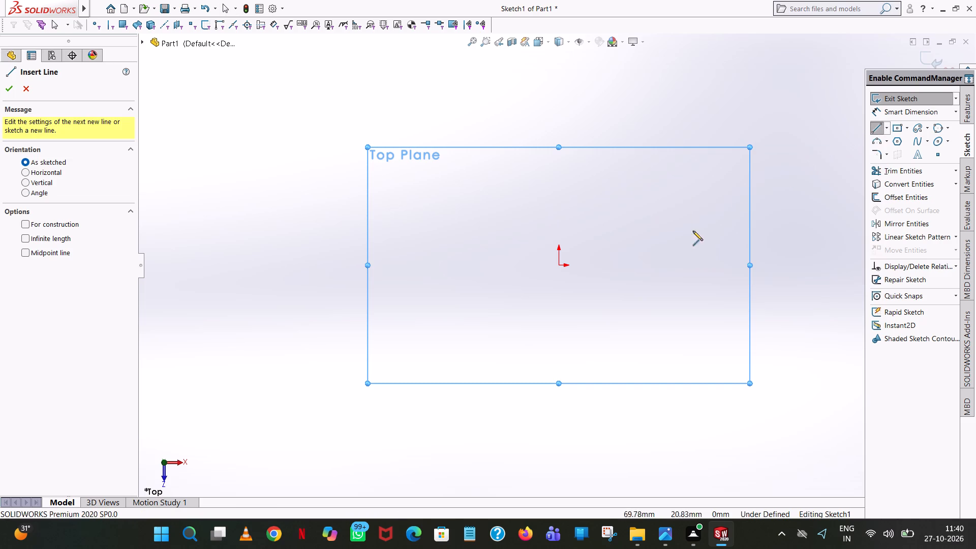
{"action": "left_click", "coordinate": [560, 265]}
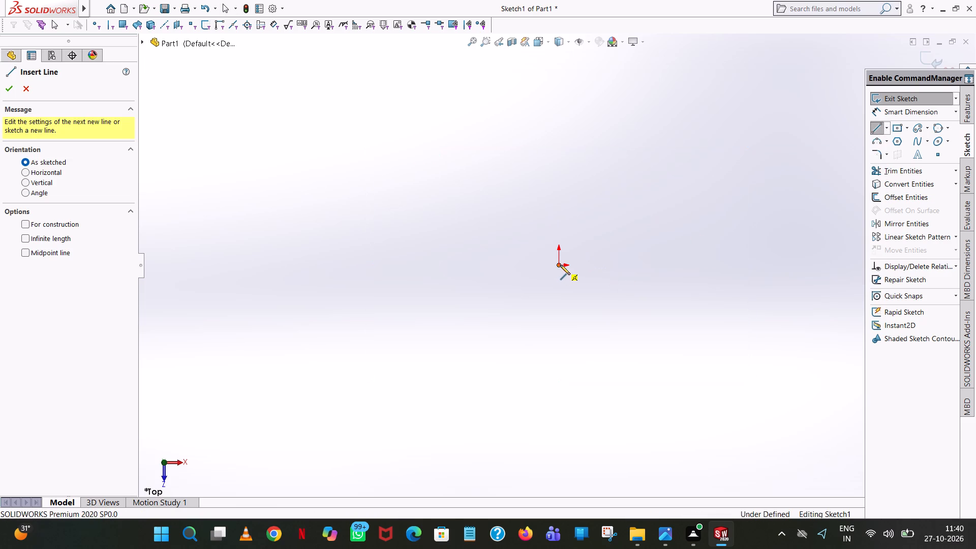
{"action": "left_click", "coordinate": [673, 264]}
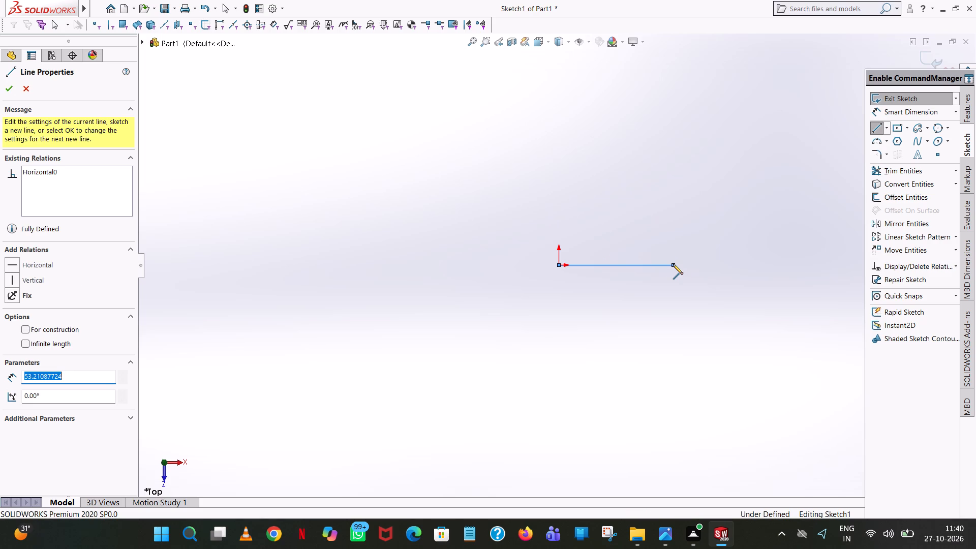
{"action": "type", "text": "81/2"}
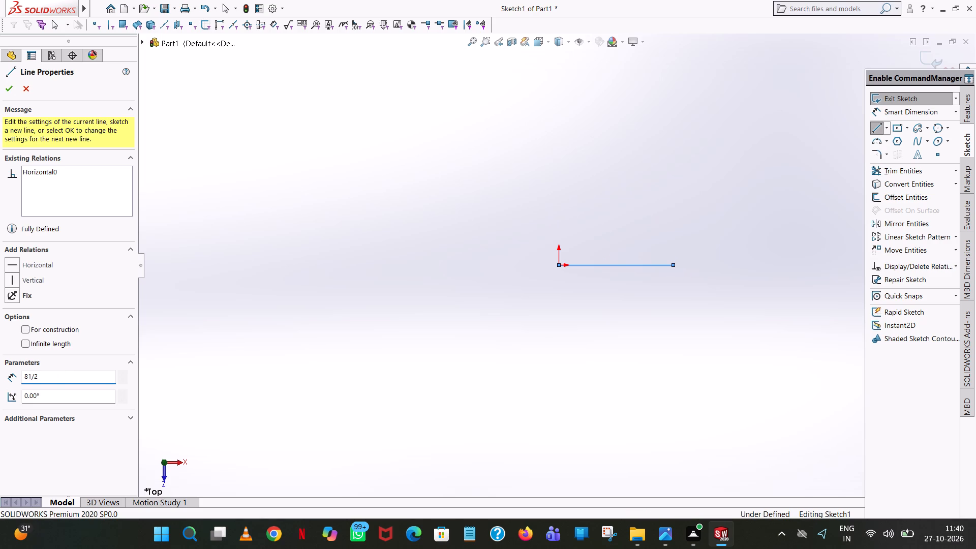
{"action": "key", "text": "Return"}
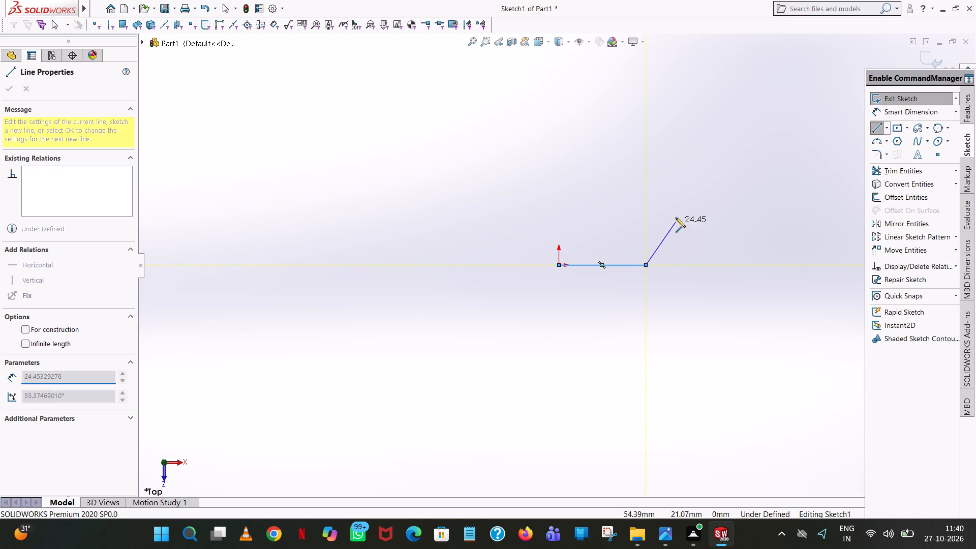
{"action": "left_click", "coordinate": [644, 150]}
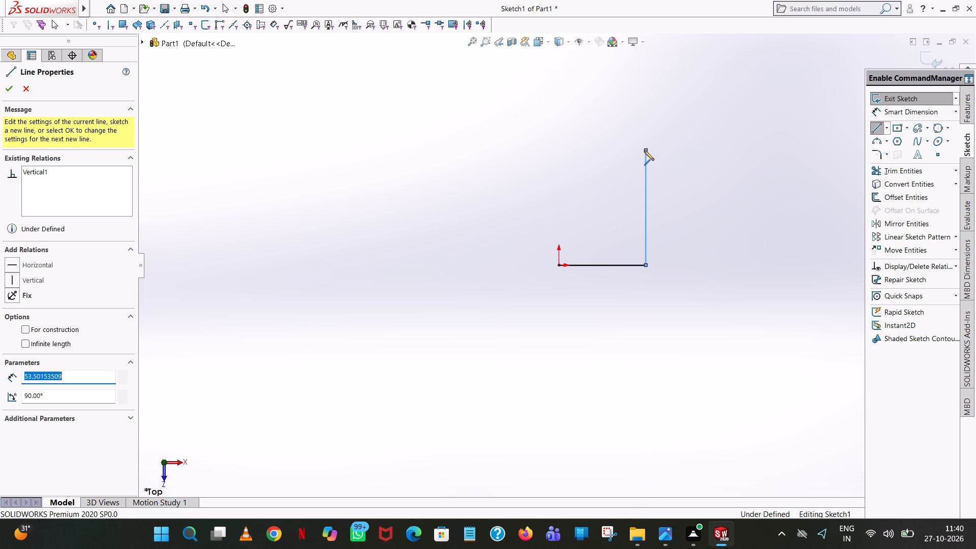
{"action": "type", "text": "68/2"}
{"action": "key", "text": "Return"}
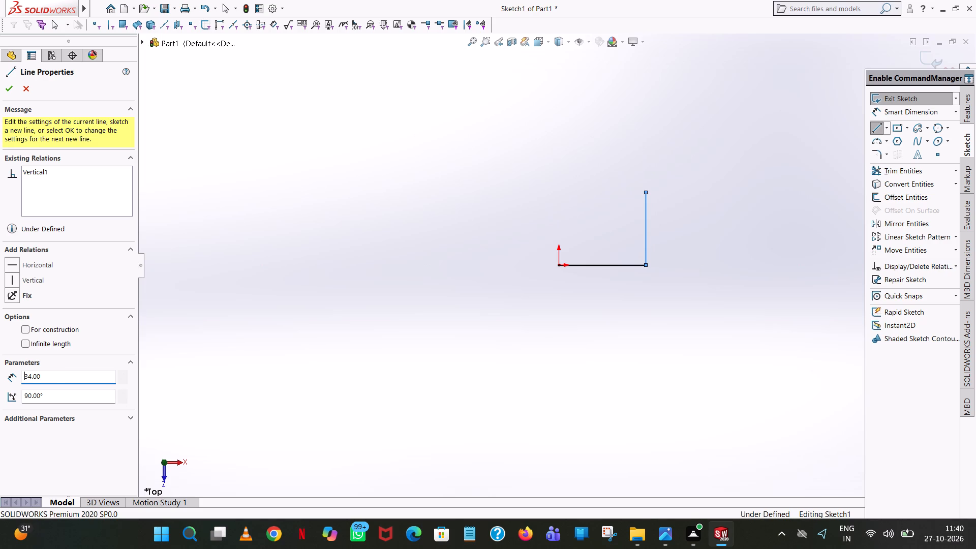
Complete the rectangular outline with an 81 mm top edge, a 68 mm left edge, an 81 mm bottom edge and a closing right edge.
{"action": "left_click", "coordinate": [521, 193]}
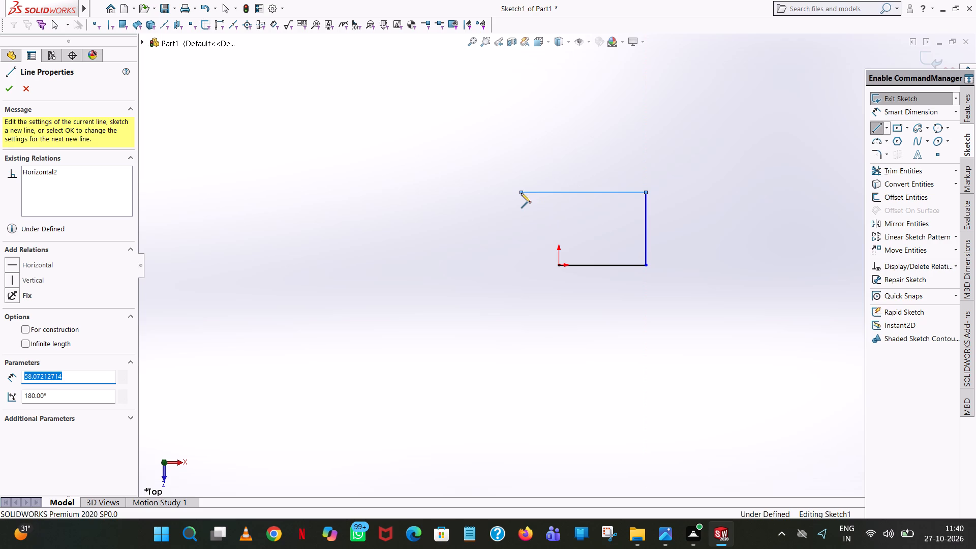
{"action": "type", "text": "81"}
{"action": "key", "text": "Return"}
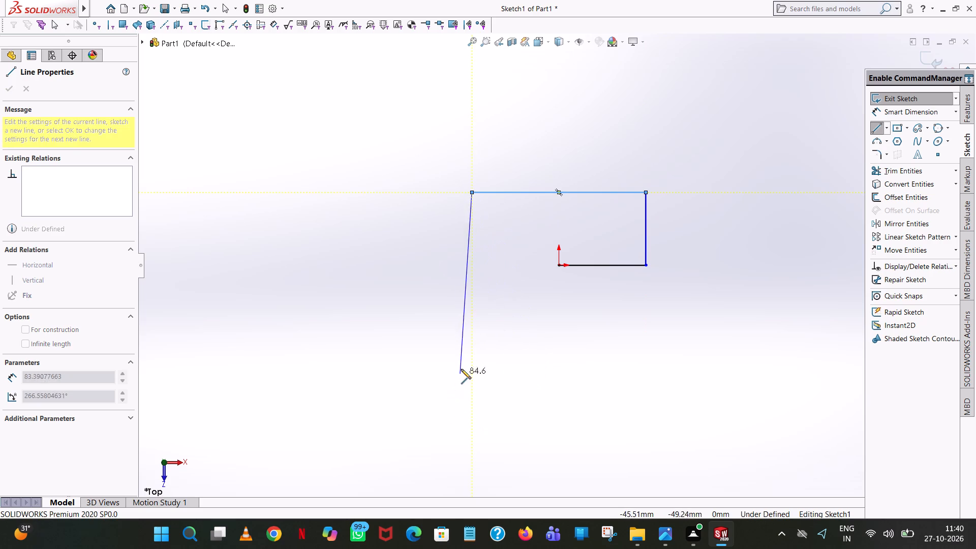
{"action": "left_click", "coordinate": [471, 348]}
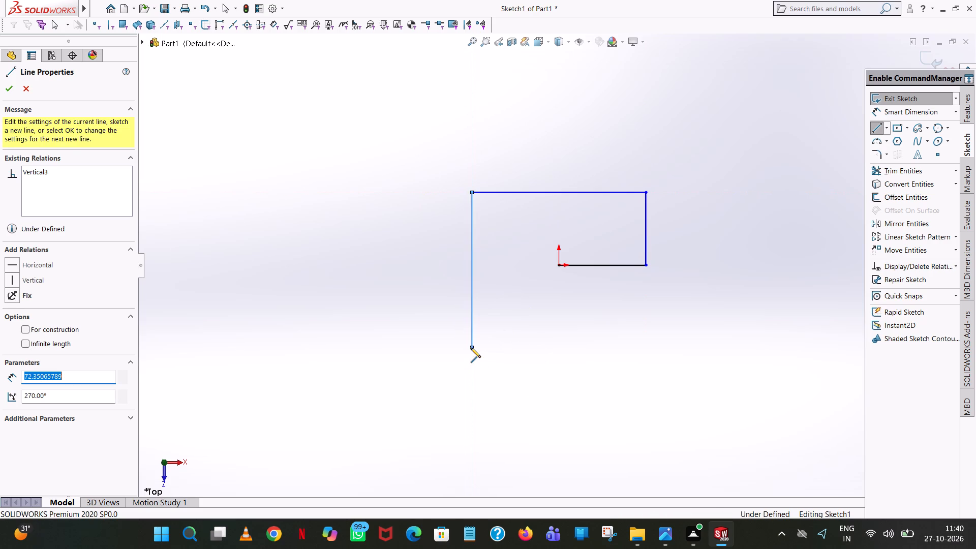
{"action": "type", "text": "68"}
{"action": "key", "text": "Return"}
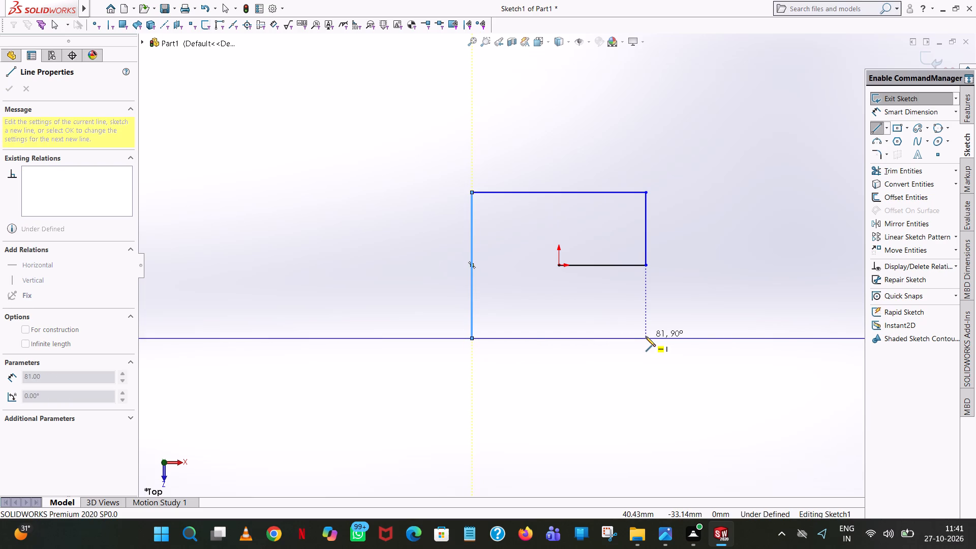
{"action": "left_click", "coordinate": [646, 337]}
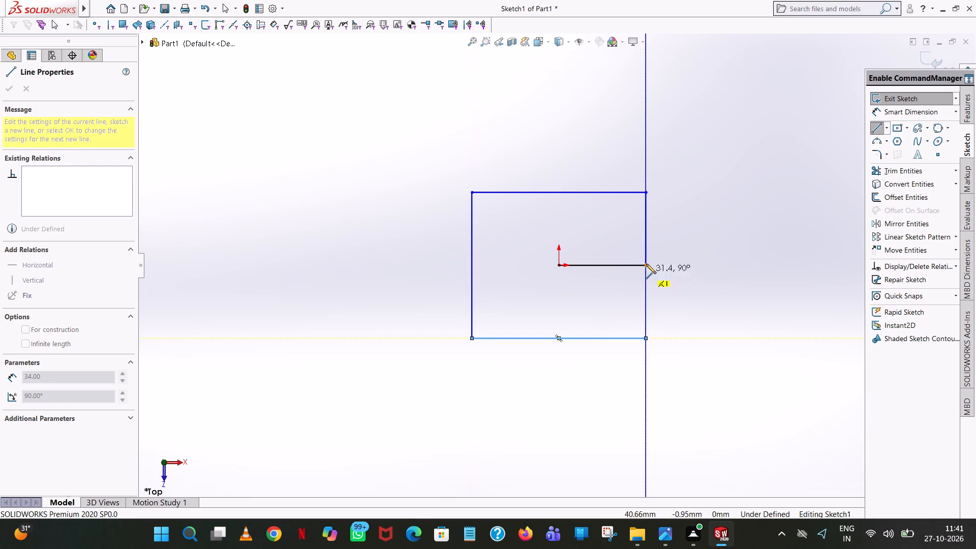
{"action": "left_click", "coordinate": [646, 264]}
{"action": "right_click", "coordinate": [646, 264]}
{"action": "left_click", "coordinate": [724, 276]}
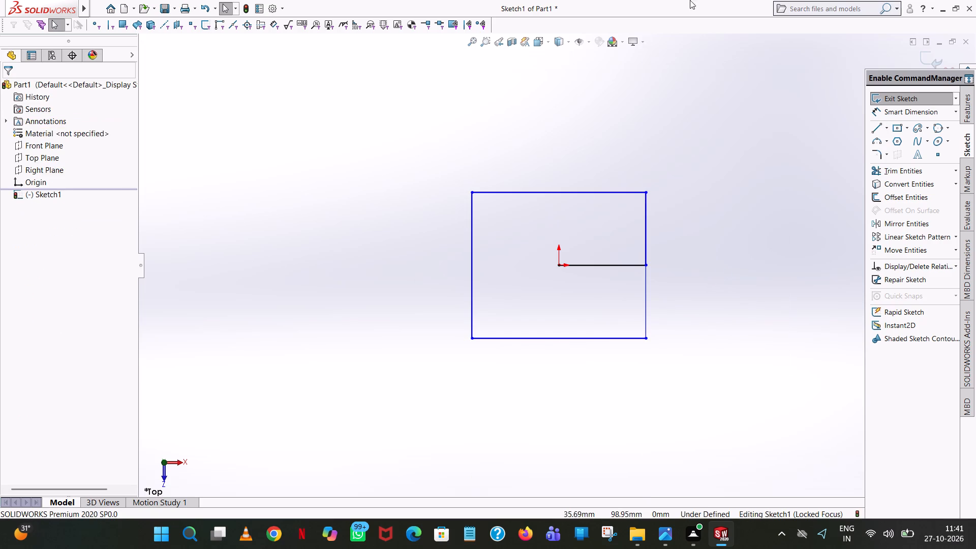
Trim away the horizontal line between the origin and the rectangle's right edge.
{"action": "left_click", "coordinate": [884, 168]}
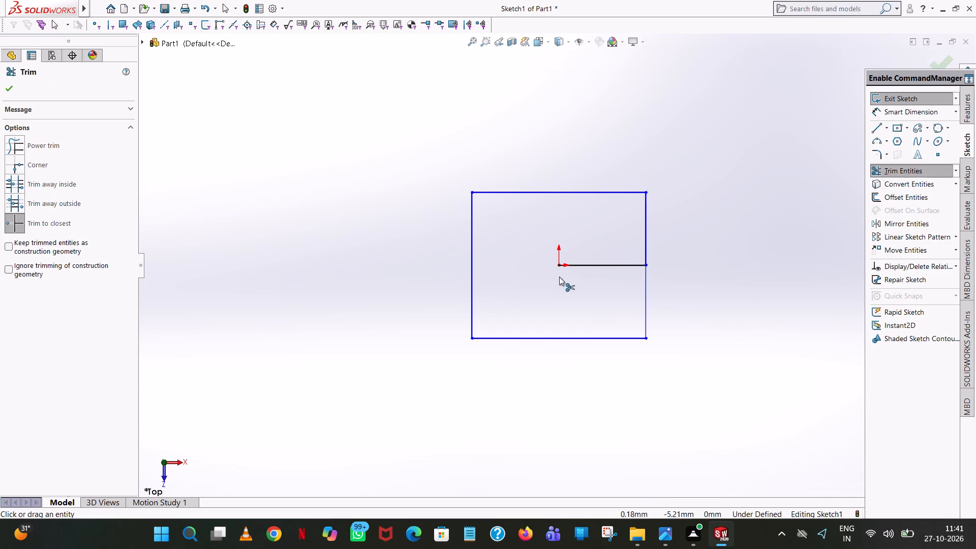
{"action": "left_click", "coordinate": [597, 264]}
{"action": "left_click", "coordinate": [11, 94]}
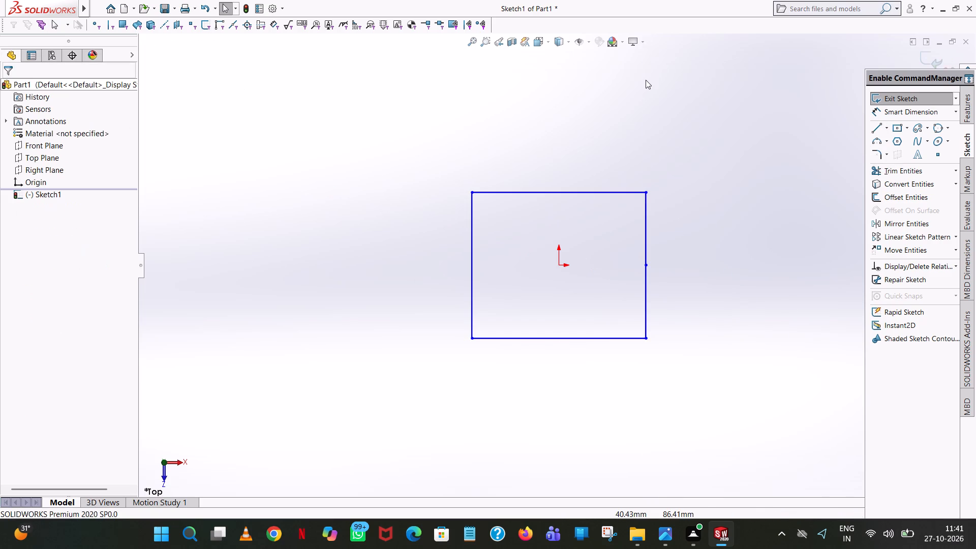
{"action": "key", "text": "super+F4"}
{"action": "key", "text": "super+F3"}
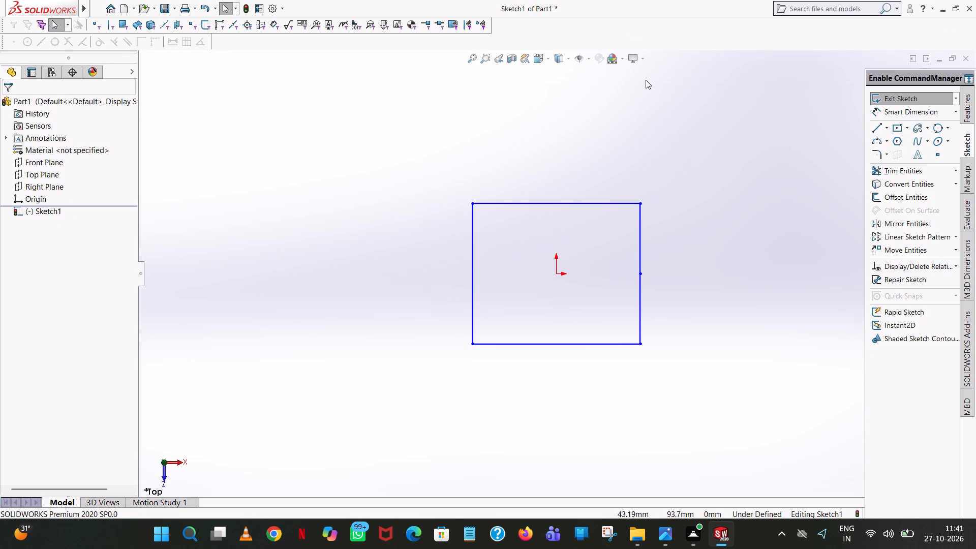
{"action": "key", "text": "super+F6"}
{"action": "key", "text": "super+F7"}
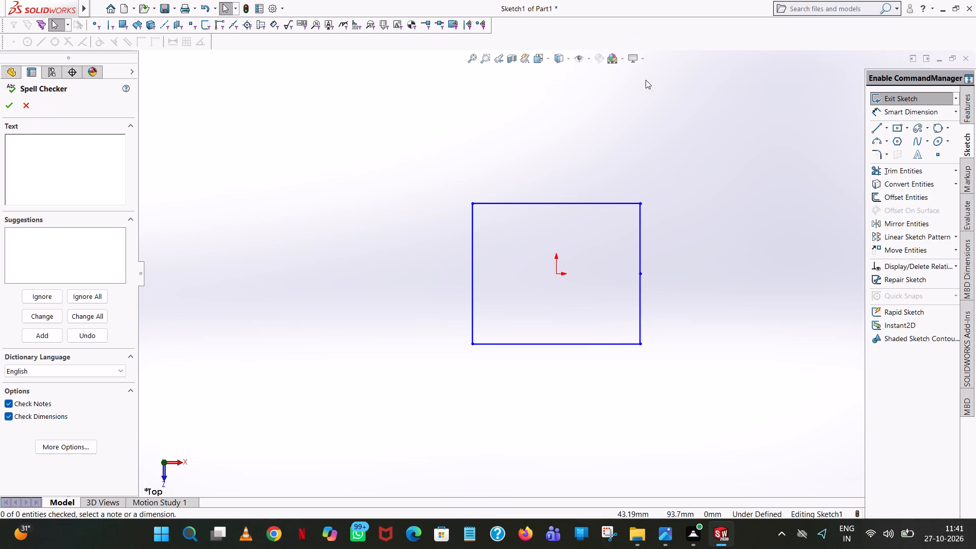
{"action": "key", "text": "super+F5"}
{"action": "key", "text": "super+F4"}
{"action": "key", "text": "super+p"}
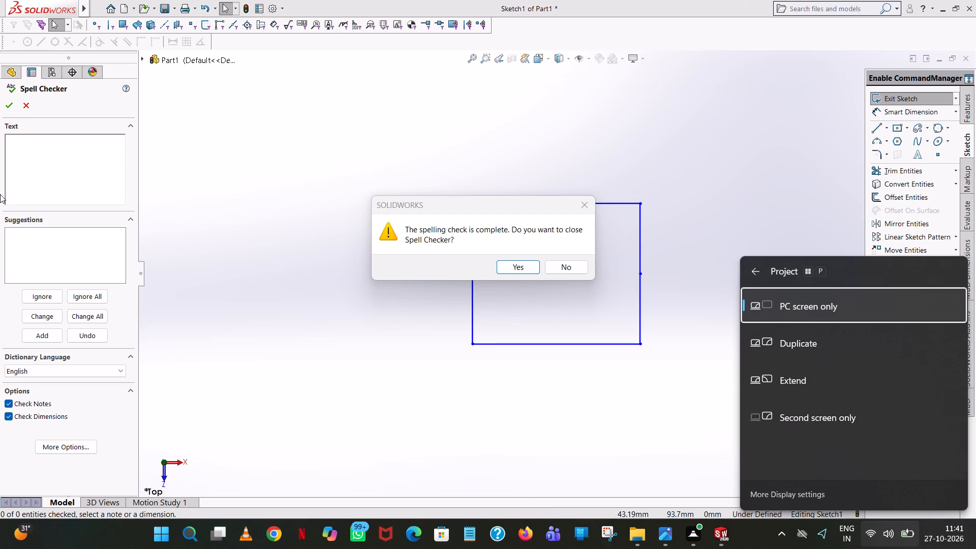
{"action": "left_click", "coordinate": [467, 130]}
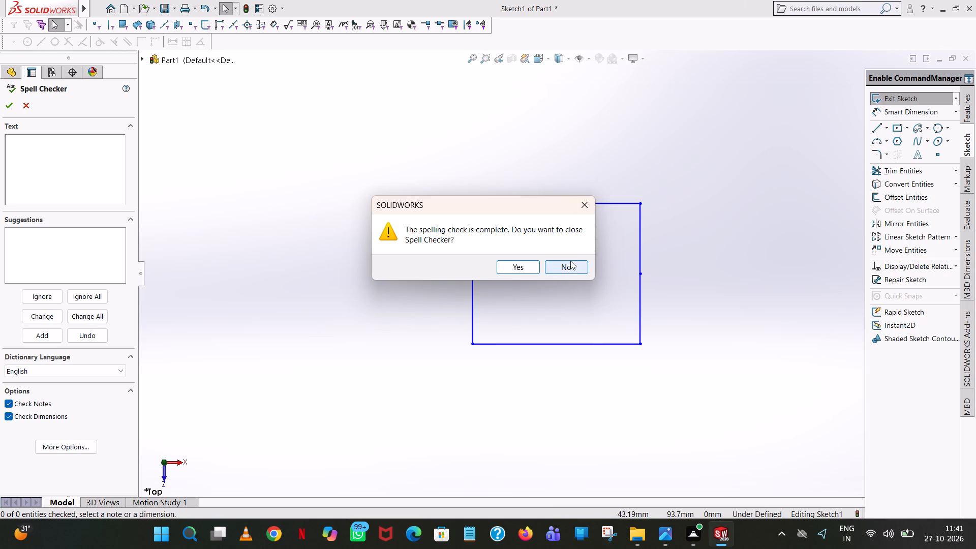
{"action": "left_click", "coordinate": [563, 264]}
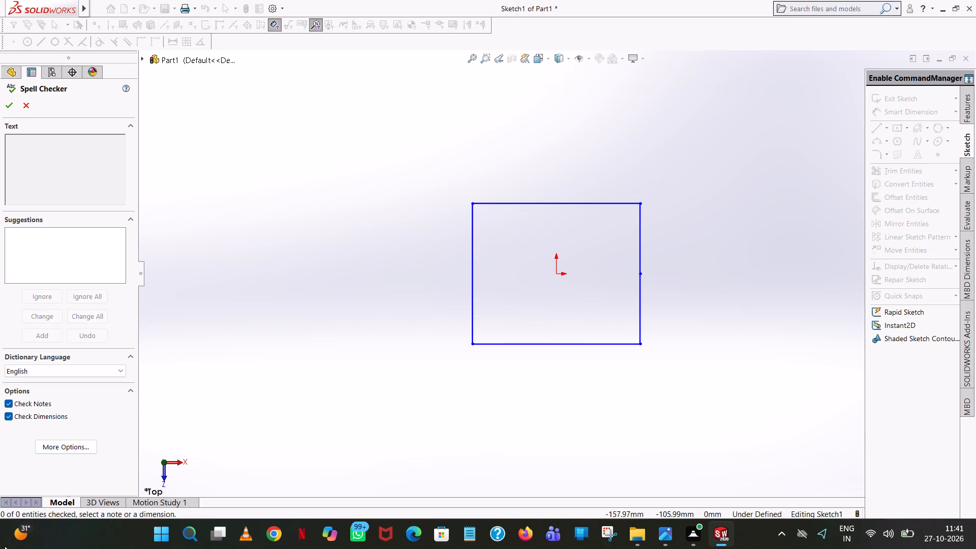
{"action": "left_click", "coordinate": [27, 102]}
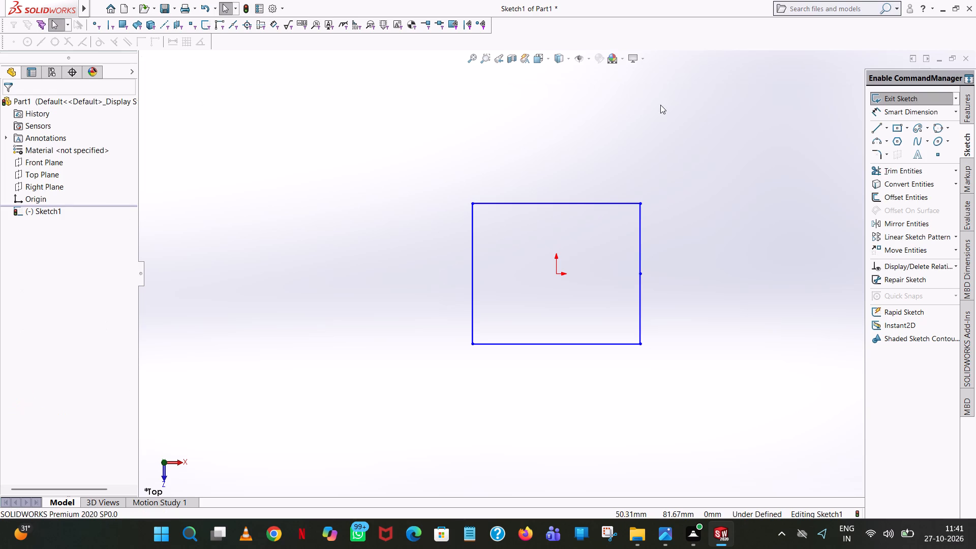
Dimension the rectangle's top edge at 81 mm and its left edge at 68 mm.
{"action": "left_click", "coordinate": [899, 108]}
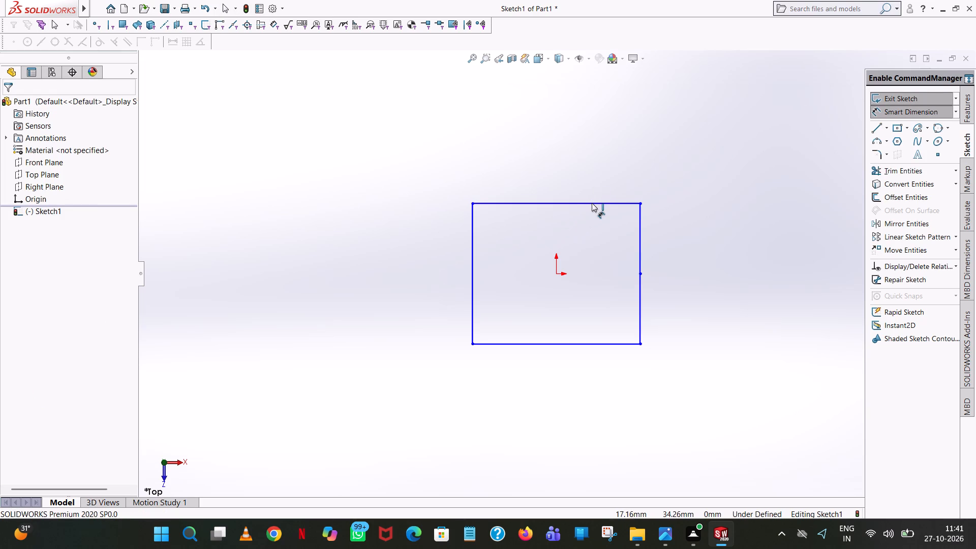
{"action": "left_click", "coordinate": [592, 203]}
{"action": "left_click", "coordinate": [575, 141]}
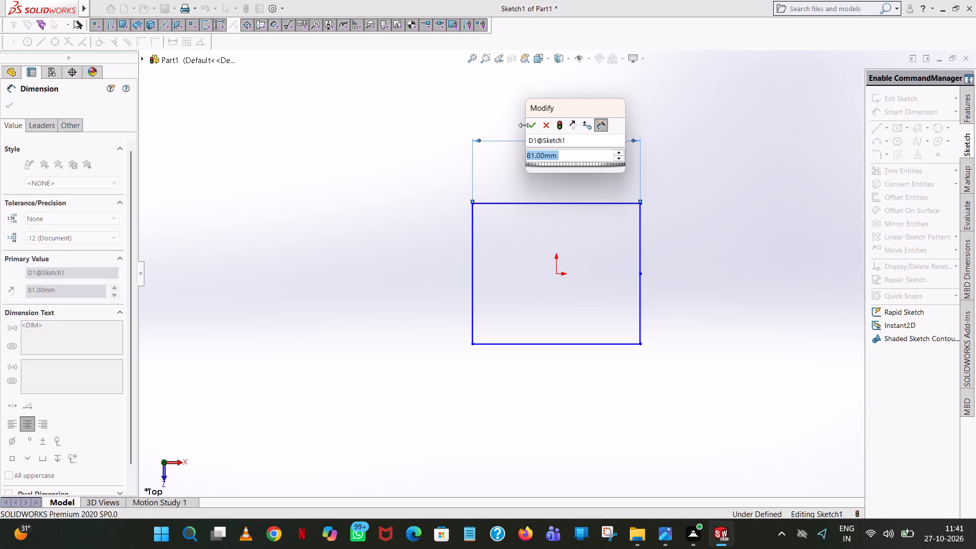
{"action": "left_click", "coordinate": [526, 123]}
{"action": "left_click", "coordinate": [363, 144]}
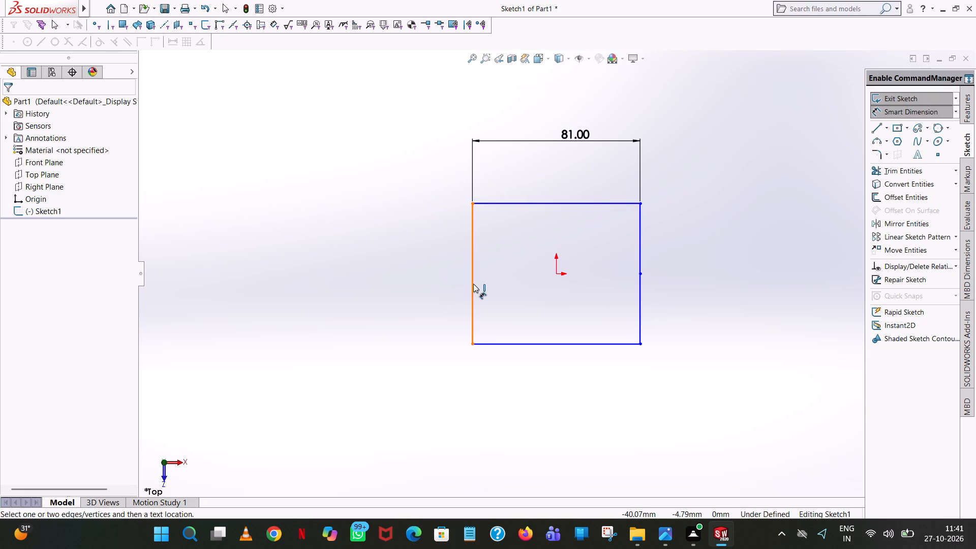
{"action": "left_click", "coordinate": [473, 284]}
{"action": "left_click", "coordinate": [332, 302]}
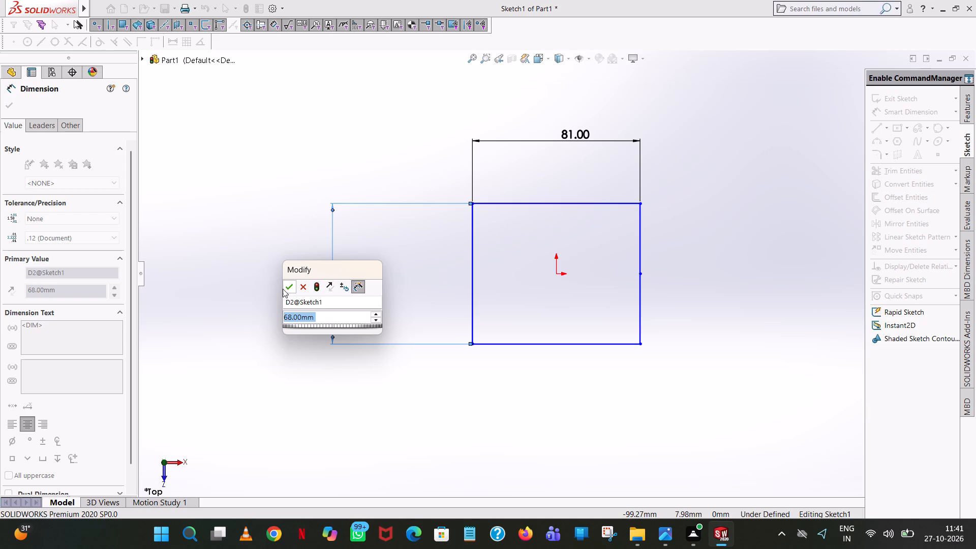
{"action": "left_click", "coordinate": [283, 289]}
{"action": "left_click", "coordinate": [355, 161]}
Dimension the origin's distance from the rectangle's left edge at 40.5 mm and from its top edge at 34 mm.
{"action": "left_click", "coordinate": [474, 282]}
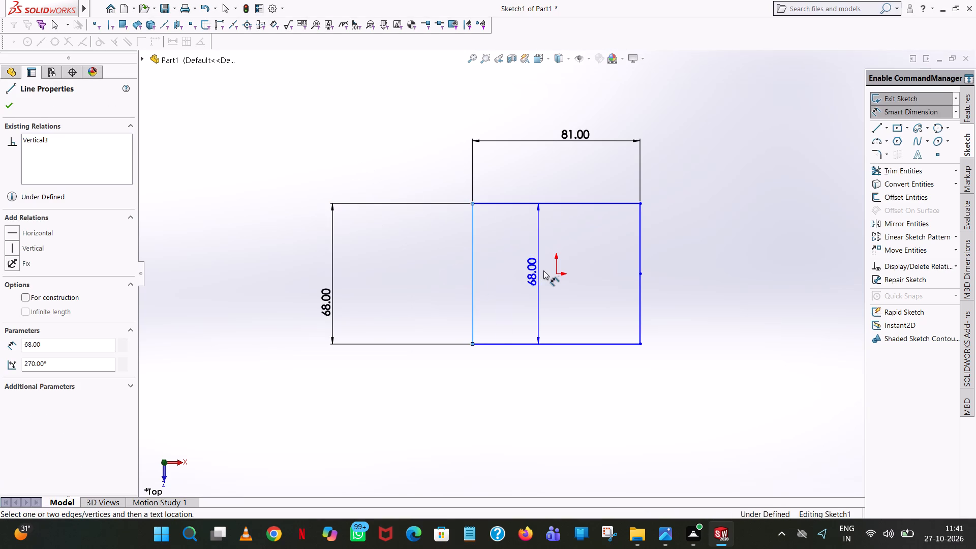
{"action": "left_click", "coordinate": [556, 271]}
{"action": "left_click", "coordinate": [527, 160]}
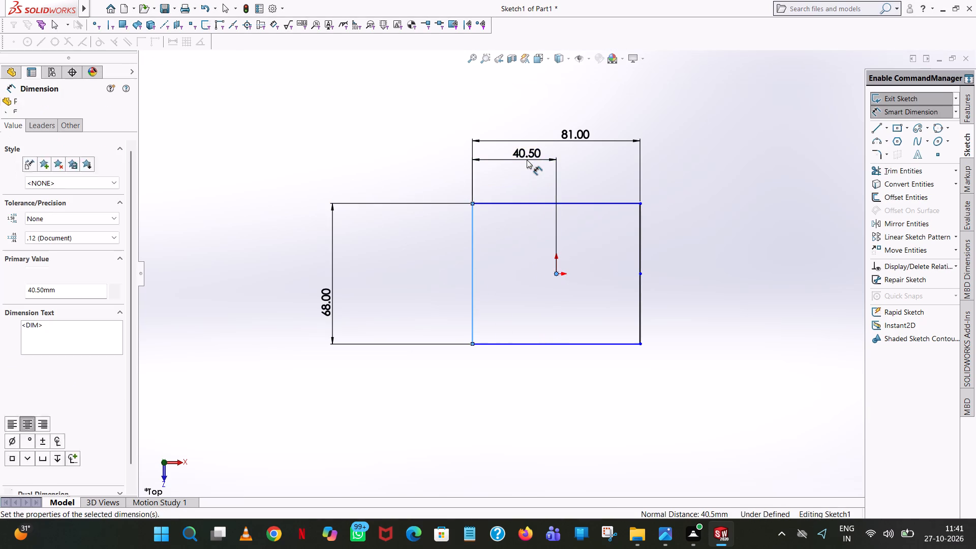
{"action": "left_click", "coordinate": [479, 142]}
{"action": "left_click", "coordinate": [345, 146]}
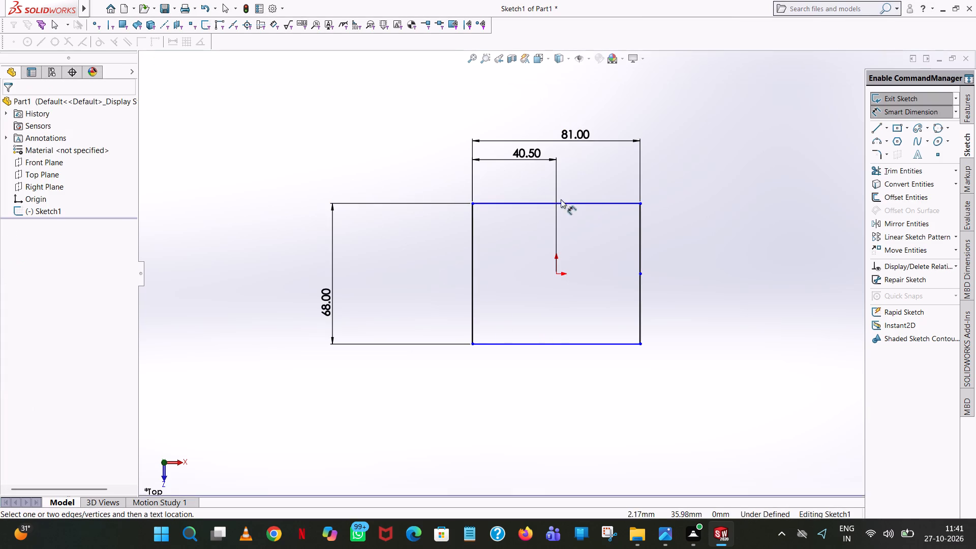
{"action": "left_click", "coordinate": [564, 202]}
{"action": "left_click", "coordinate": [555, 273]}
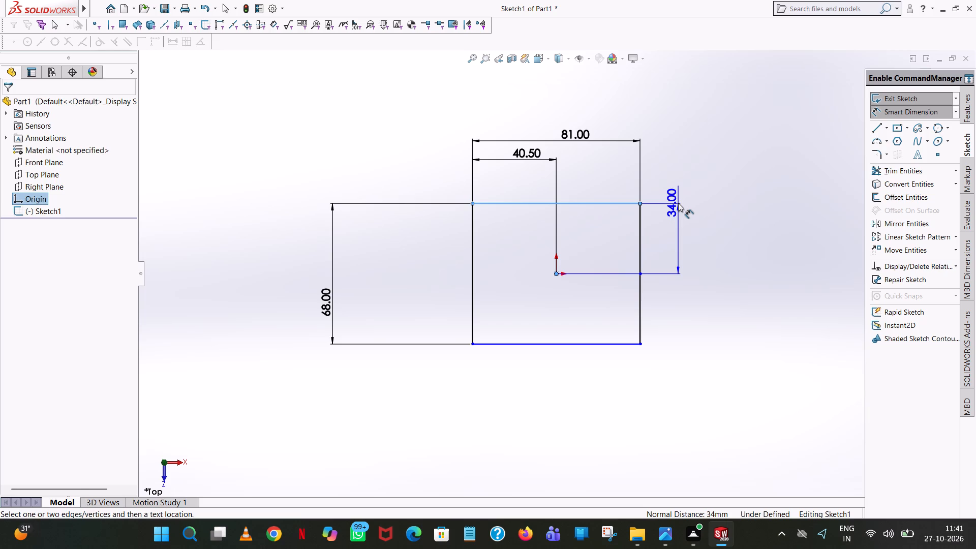
{"action": "left_click", "coordinate": [678, 203]}
{"action": "left_click", "coordinate": [633, 183]}
{"action": "left_click", "coordinate": [737, 111]}
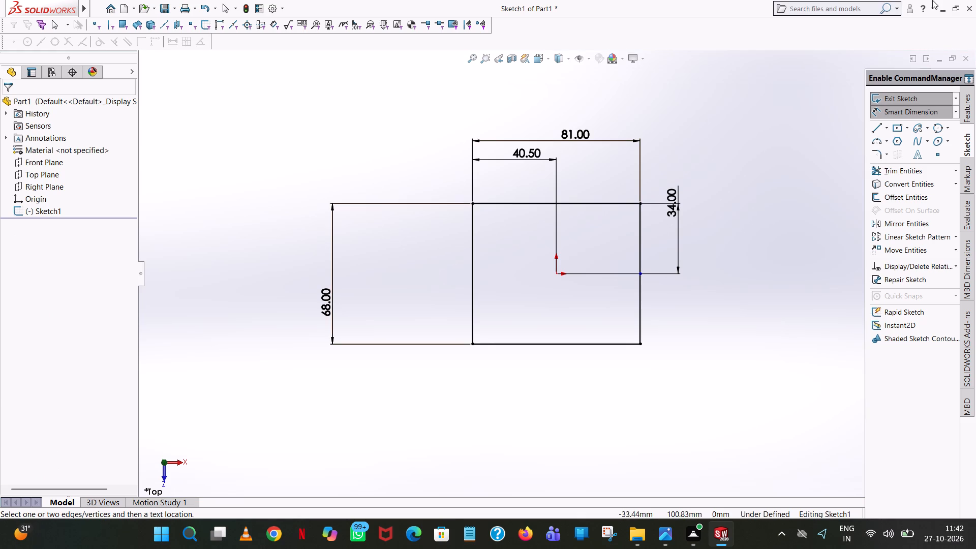
Fillet the rectangle's two left corners with a 22 mm radius.
{"action": "left_click", "coordinate": [875, 156]}
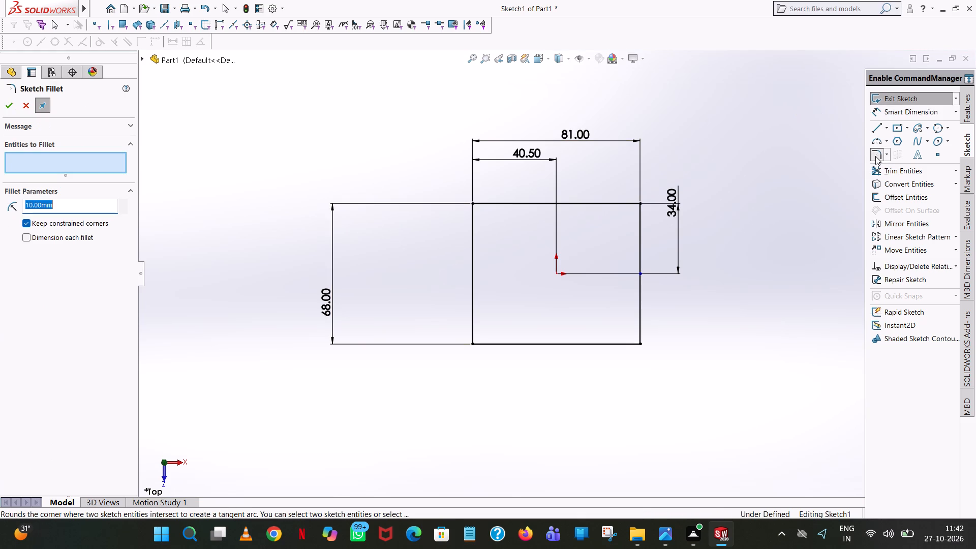
{"action": "type", "text": "22"}
{"action": "key", "text": "Return"}
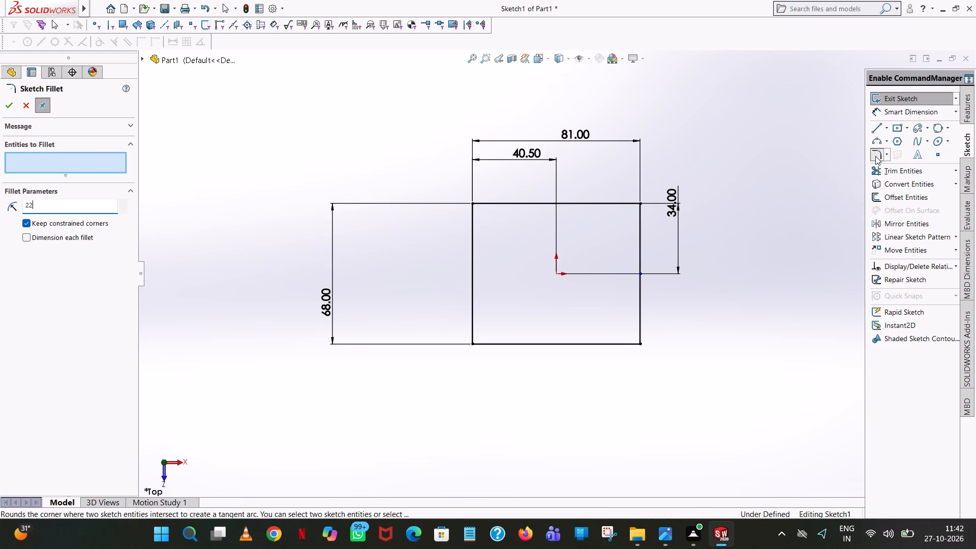
{"action": "left_click", "coordinate": [472, 205]}
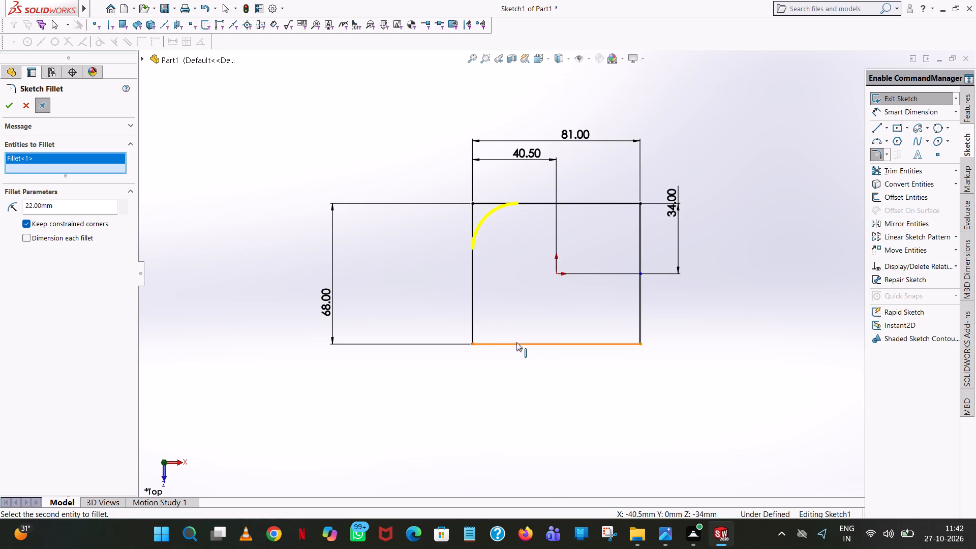
{"action": "left_click", "coordinate": [474, 344]}
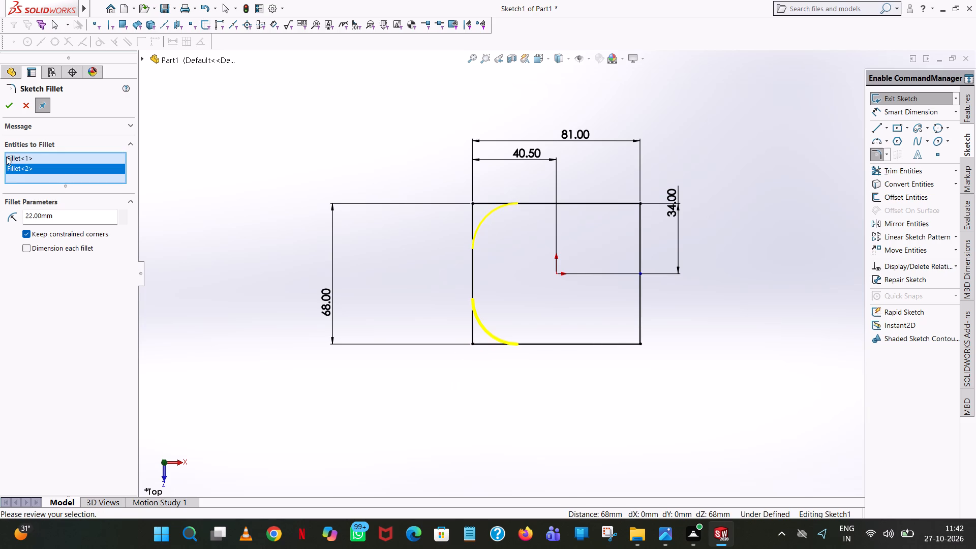
{"action": "left_click", "coordinate": [6, 103]}
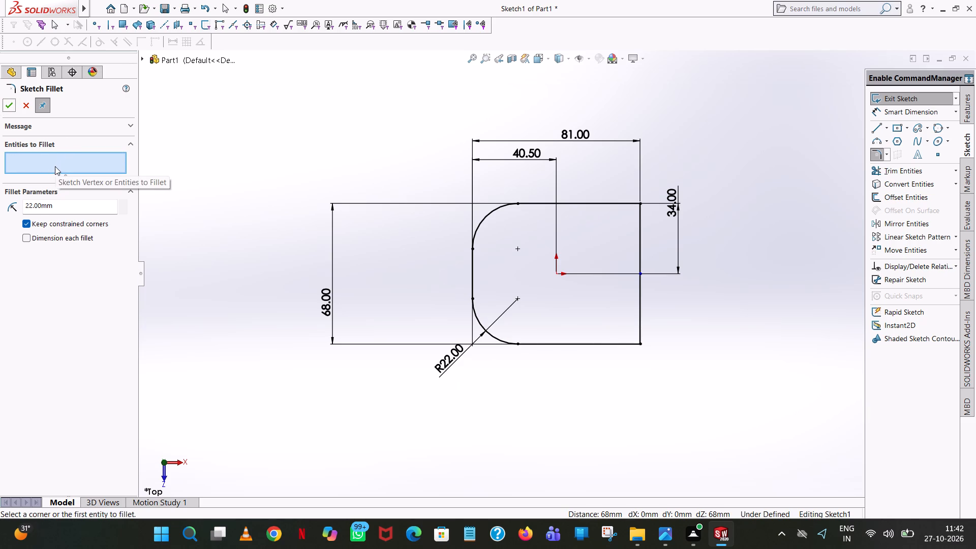
Fillet the rectangle's two right corners with a 13 mm radius and finish the Sketch Fillet command.
{"action": "double_click", "coordinate": [79, 207]}
{"action": "type", "text": "13"}
{"action": "left_click", "coordinate": [358, 121]}
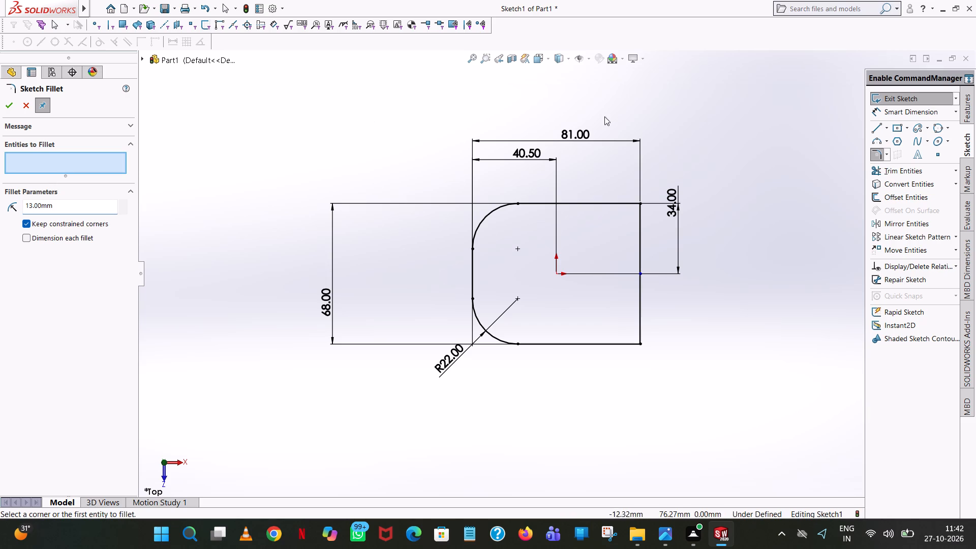
{"action": "left_click", "coordinate": [639, 204]}
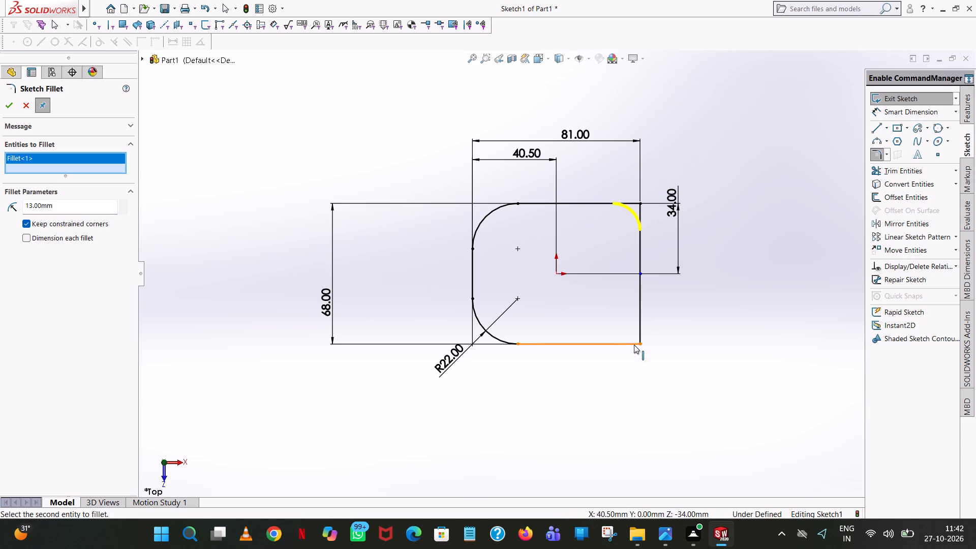
{"action": "left_click", "coordinate": [638, 345]}
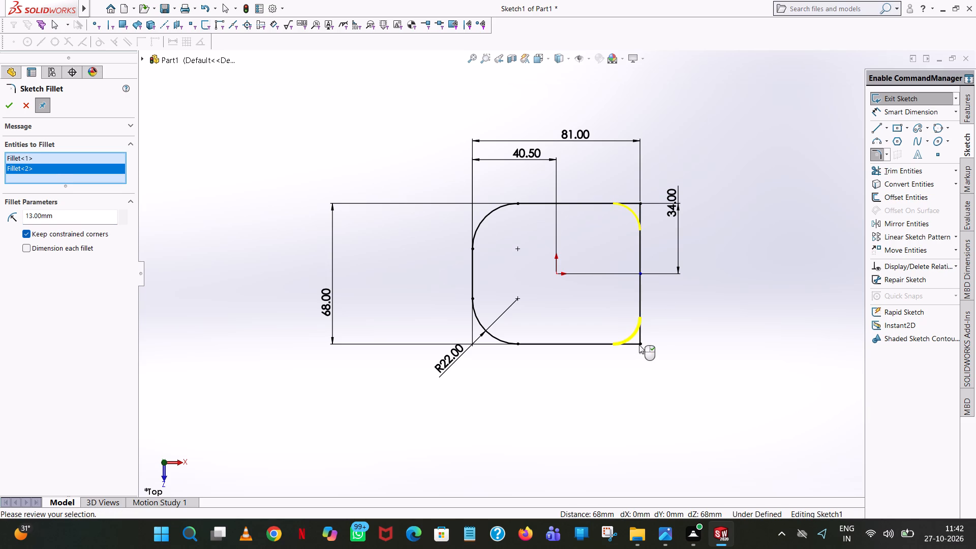
{"action": "left_click", "coordinate": [8, 103]}
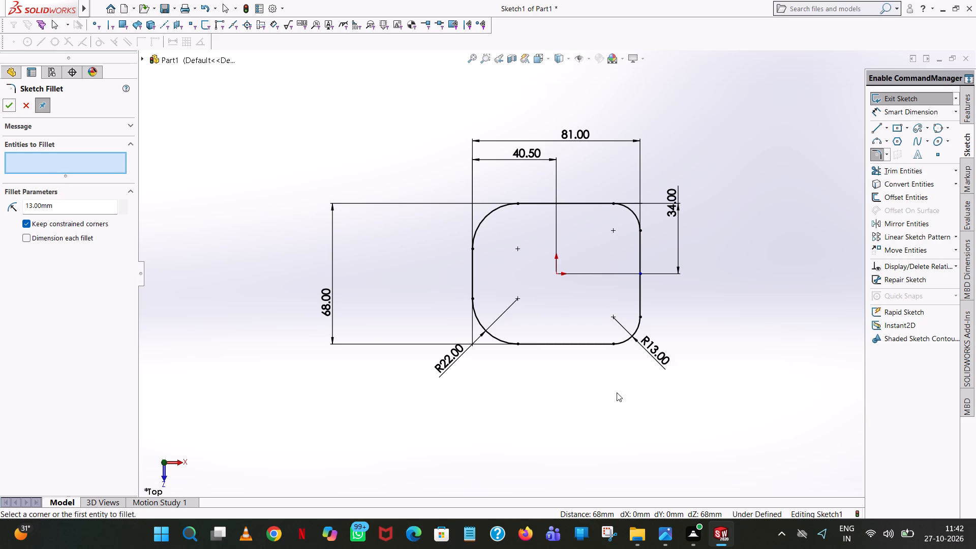
{"action": "left_click", "coordinate": [7, 110]}
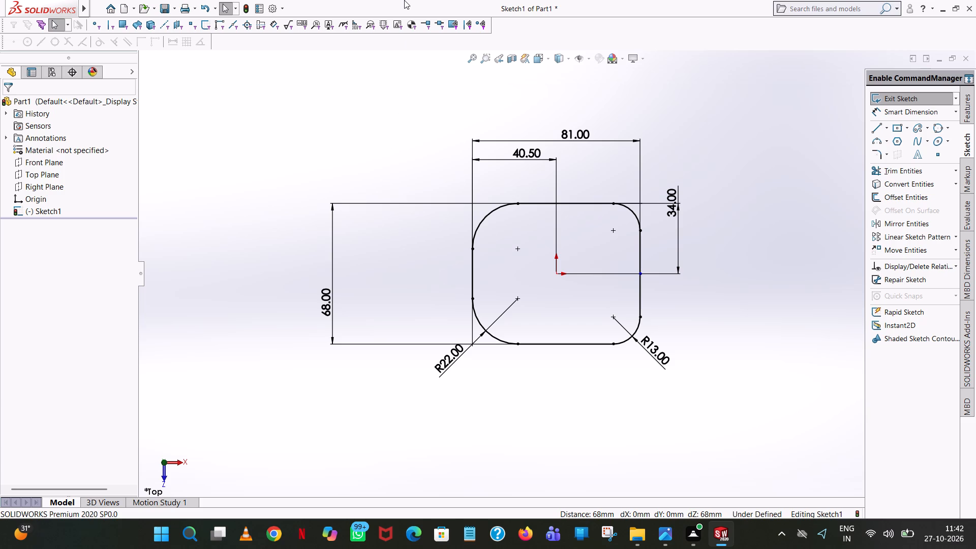
Extrude the rounded profile as a blind boss 15 mm deep.
{"action": "left_click", "coordinate": [968, 105]}
{"action": "left_click", "coordinate": [923, 101]}
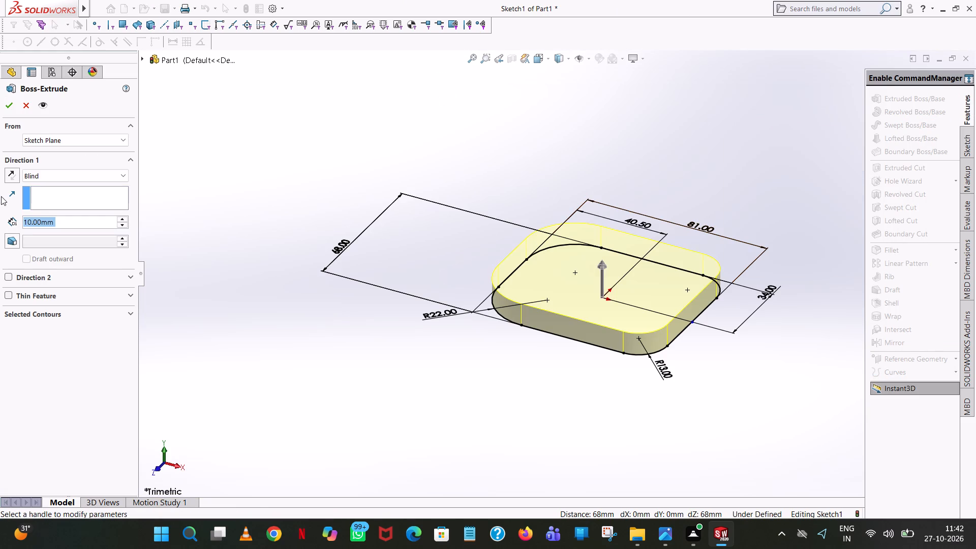
{"action": "type", "text": "15"}
{"action": "key", "text": "Return"}
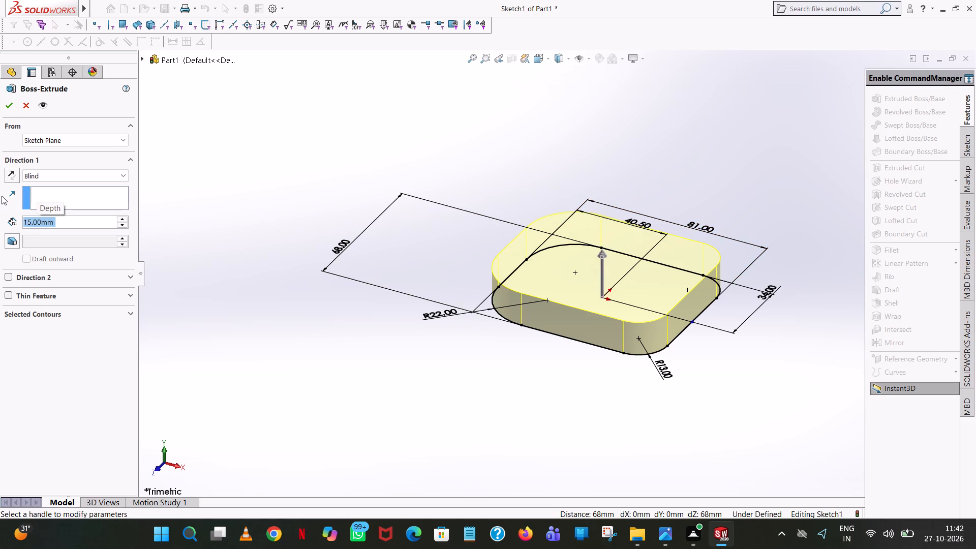
{"action": "left_click", "coordinate": [6, 108]}
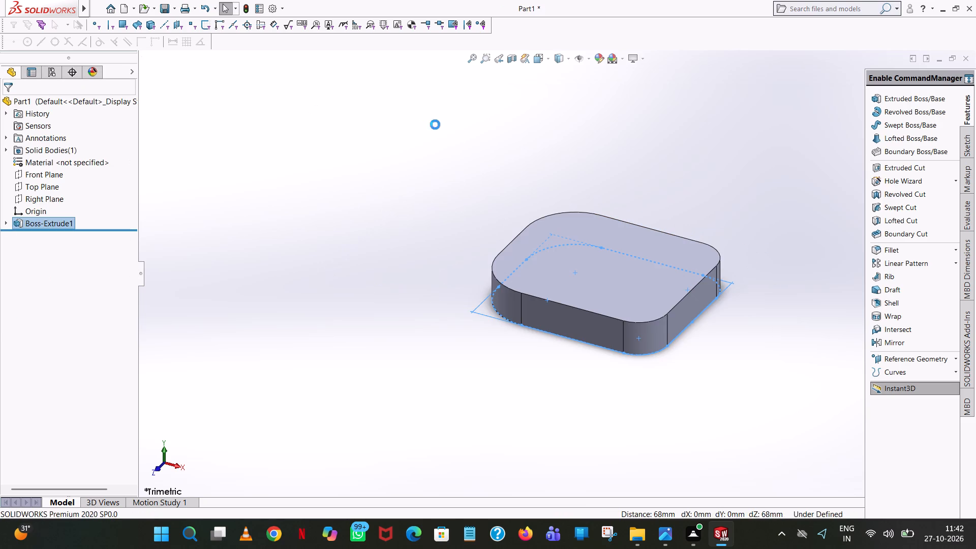
{"action": "left_click", "coordinate": [435, 125]}
Start an Extruded Cut sketch on the plate's top face and convert the face's outer edges into sketch entities.
{"action": "middle_click_drag", "start_coordinate": [703, 143], "coordinate": [727, 298]}
{"action": "scroll", "coordinate": [727, 298], "scroll_direction": "up", "scroll_amount": 1}
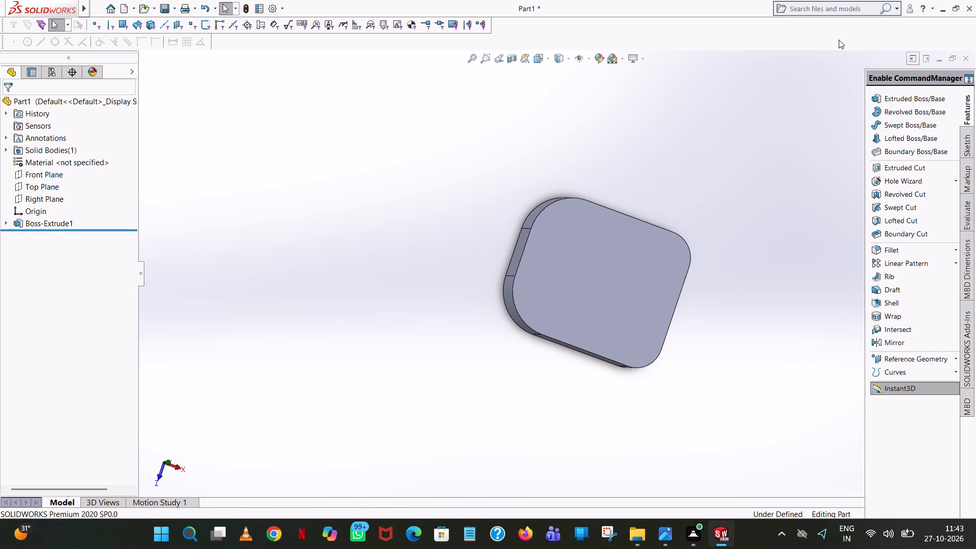
{"action": "left_click", "coordinate": [897, 166]}
{"action": "left_click", "coordinate": [574, 294]}
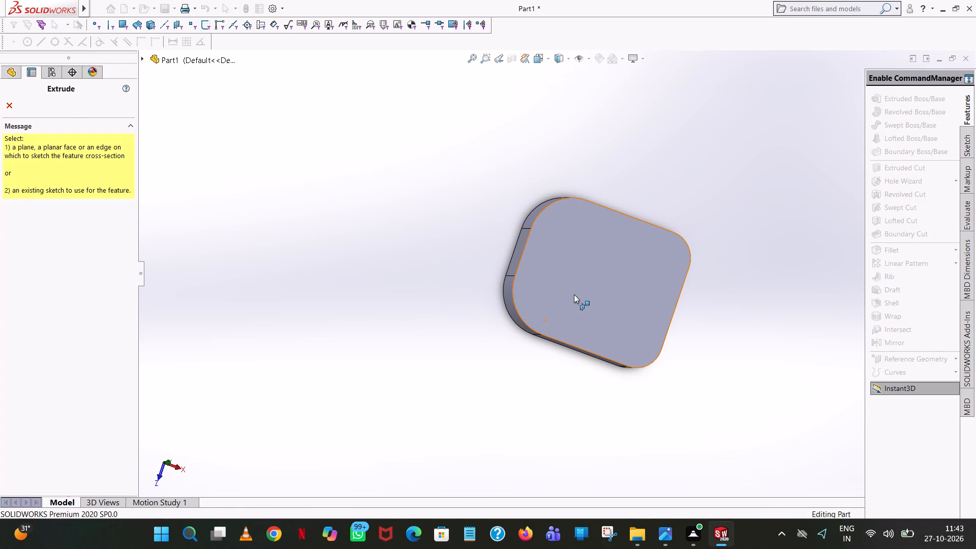
{"action": "left_click", "coordinate": [546, 59]}
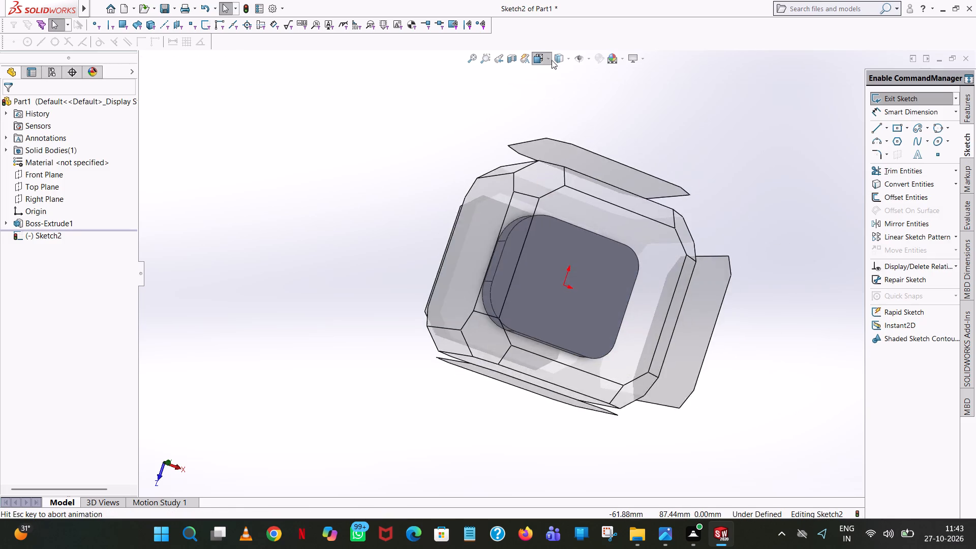
{"action": "left_click", "coordinate": [593, 115]}
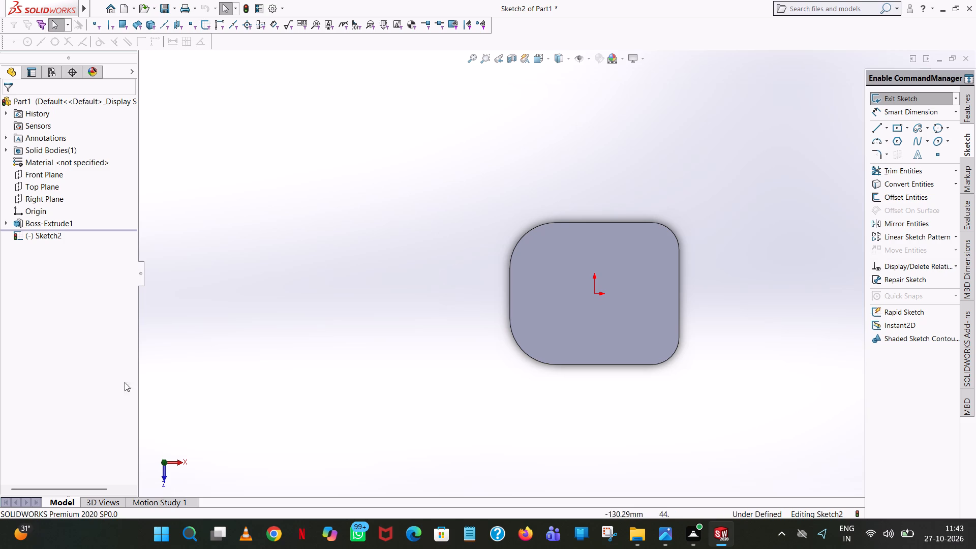
{"action": "left_click", "coordinate": [916, 180]}
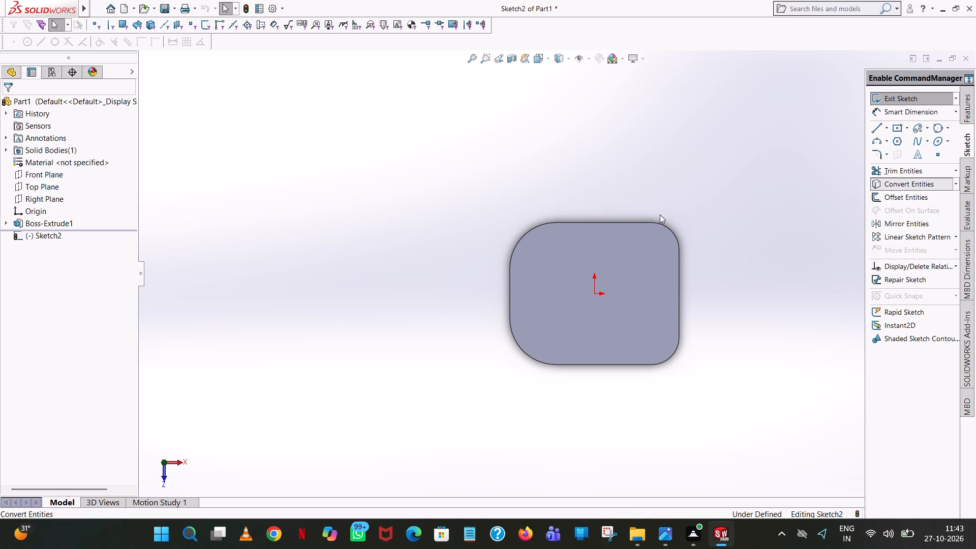
{"action": "left_click", "coordinate": [621, 237]}
{"action": "left_click", "coordinate": [10, 100]}
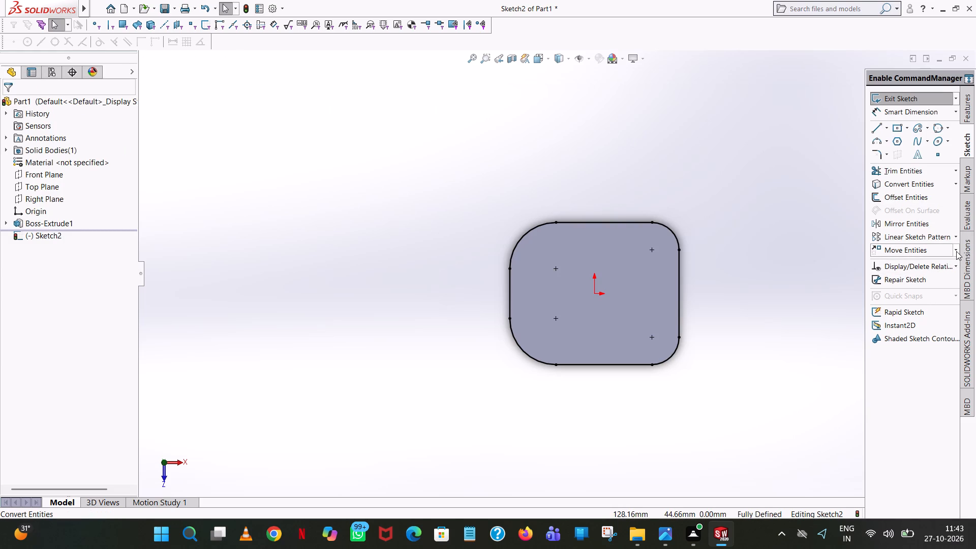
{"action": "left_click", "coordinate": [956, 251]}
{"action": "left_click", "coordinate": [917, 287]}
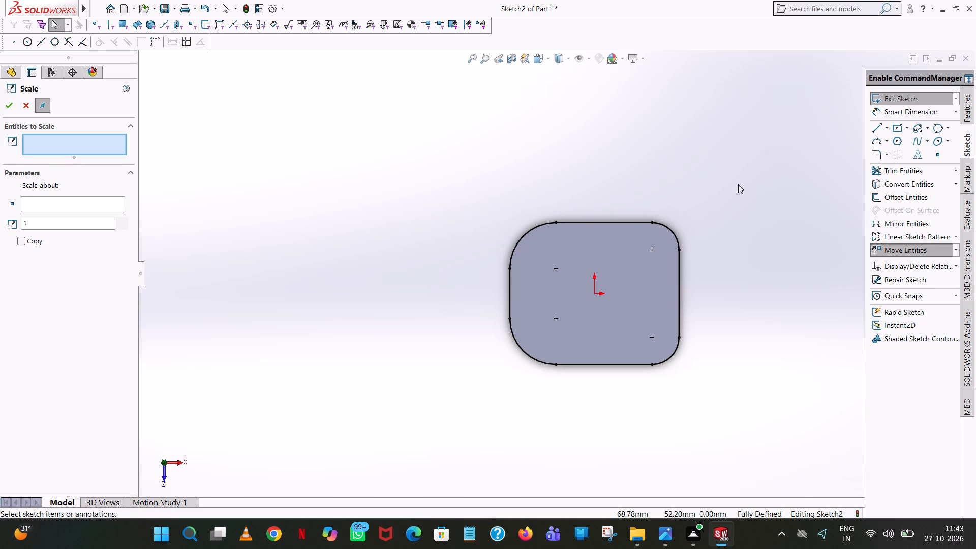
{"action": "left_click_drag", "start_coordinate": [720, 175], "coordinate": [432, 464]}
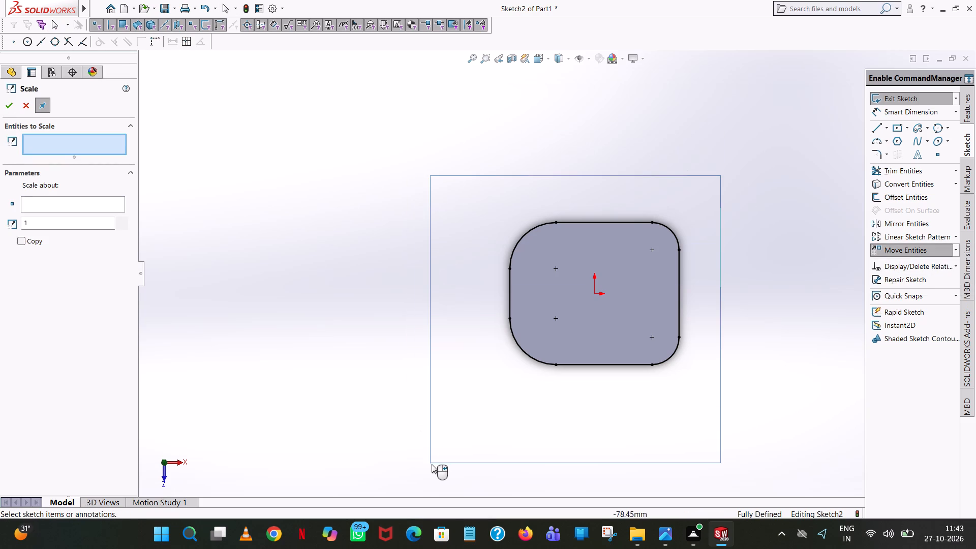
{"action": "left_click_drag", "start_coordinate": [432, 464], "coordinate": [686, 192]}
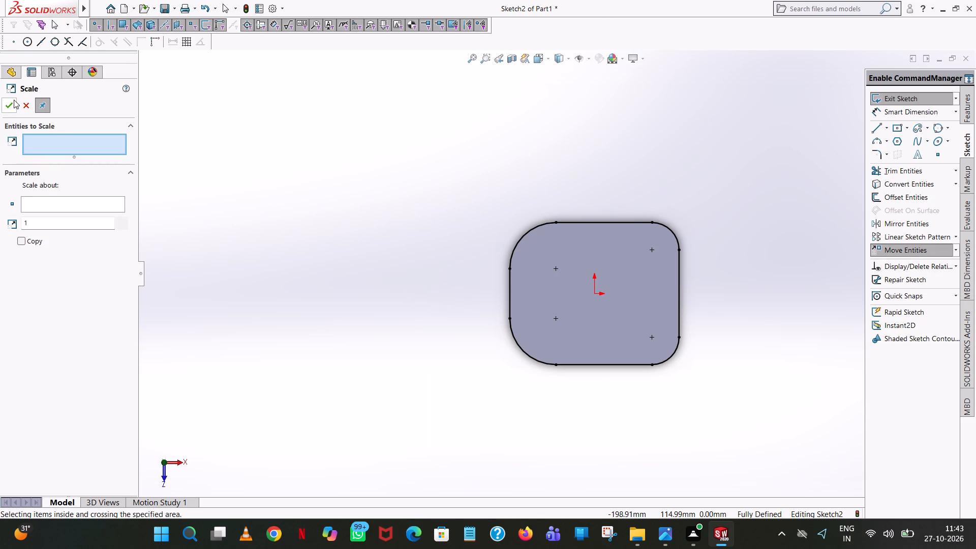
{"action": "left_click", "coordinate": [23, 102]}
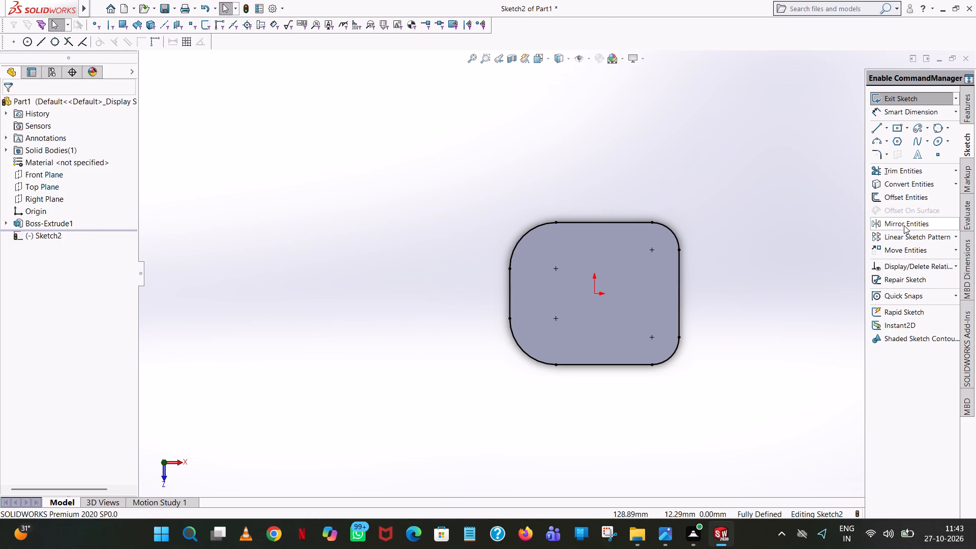
Offset the converted outline inward by 3 mm, keeping the offset dimension.
{"action": "left_click", "coordinate": [901, 201]}
{"action": "left_click_drag", "start_coordinate": [846, 184], "coordinate": [303, 548]}
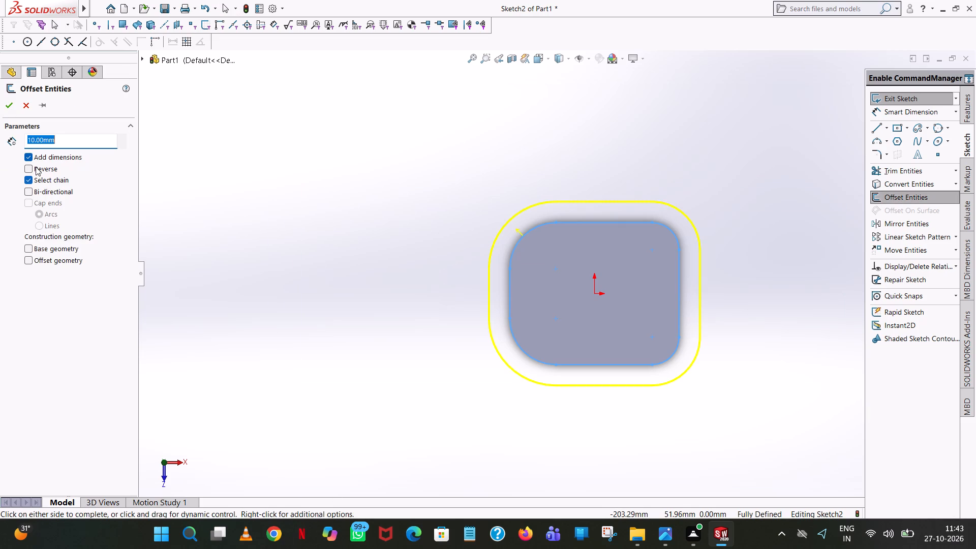
{"action": "left_click", "coordinate": [30, 166]}
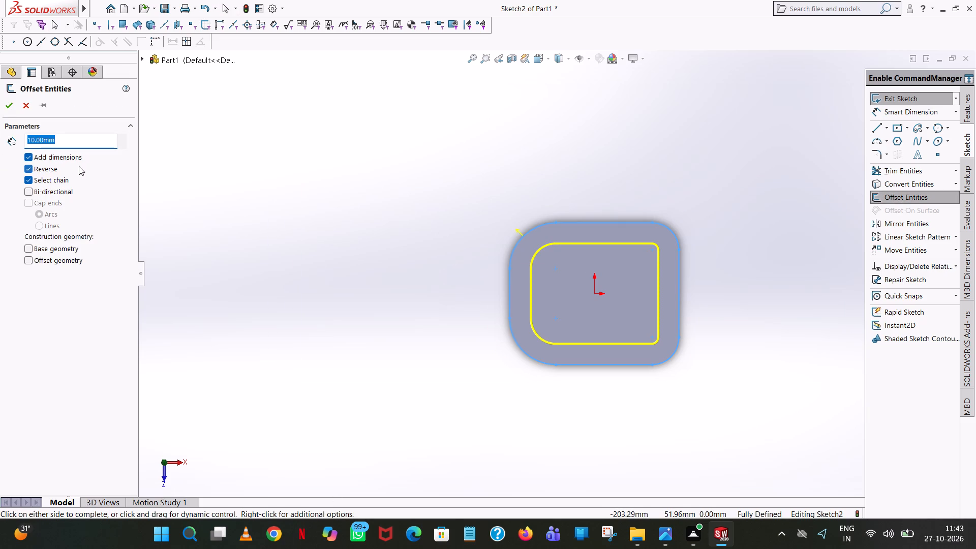
{"action": "key", "text": "3"}
{"action": "key", "text": "Return"}
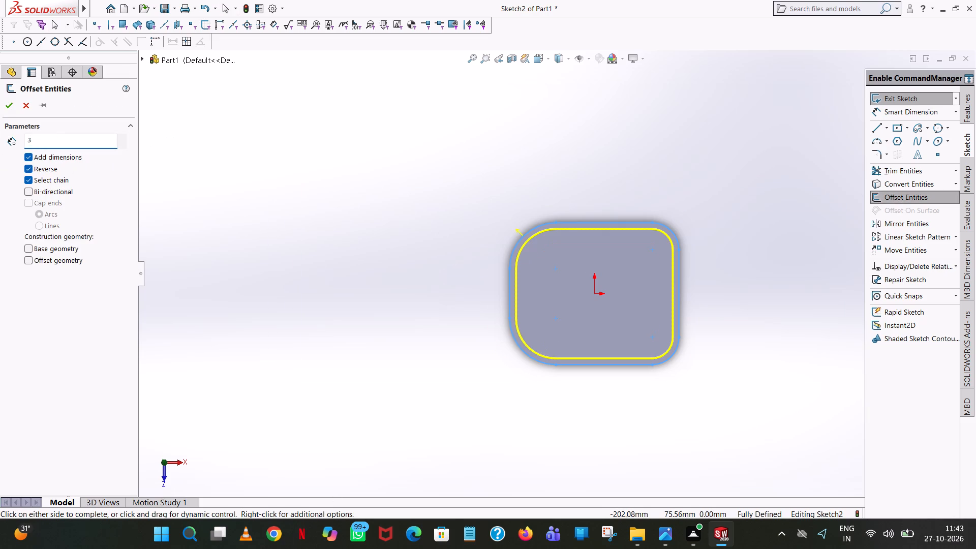
{"action": "left_click", "coordinate": [6, 103]}
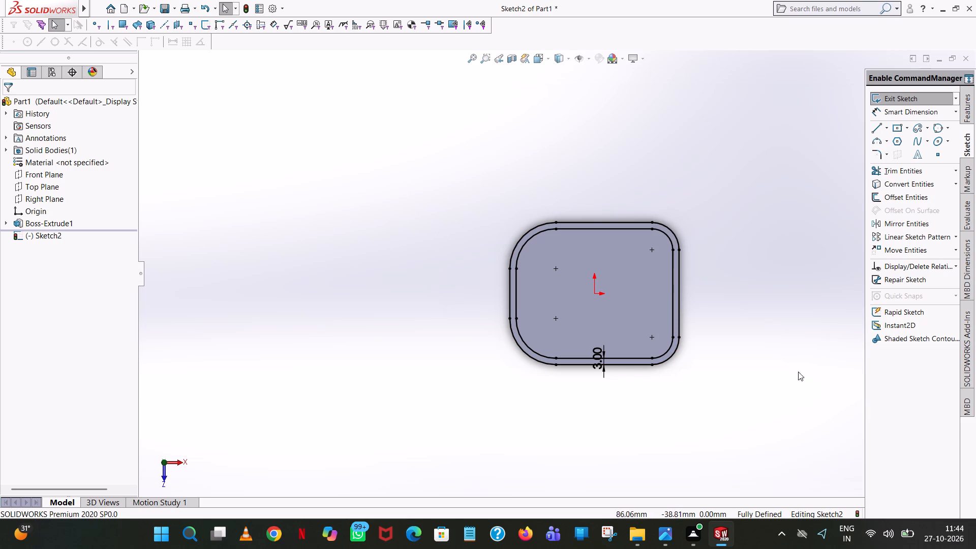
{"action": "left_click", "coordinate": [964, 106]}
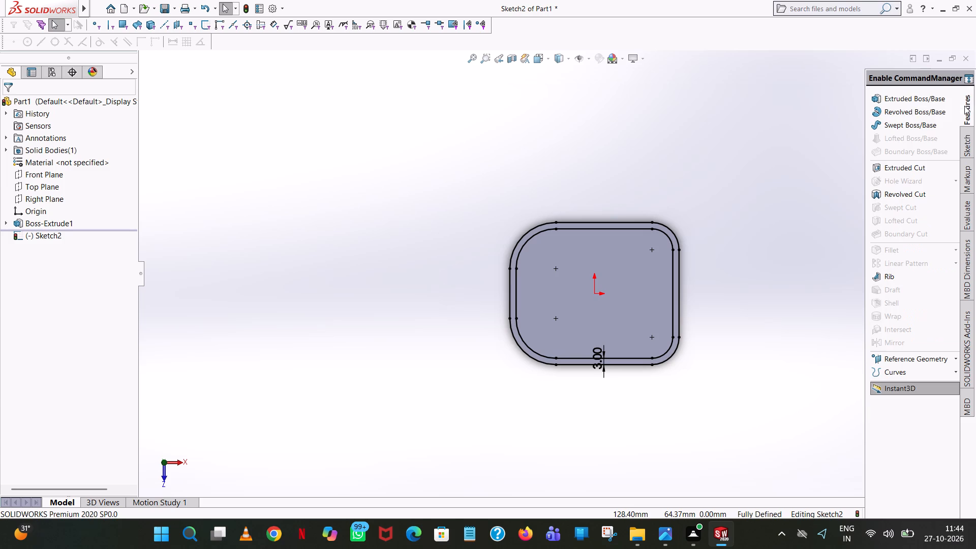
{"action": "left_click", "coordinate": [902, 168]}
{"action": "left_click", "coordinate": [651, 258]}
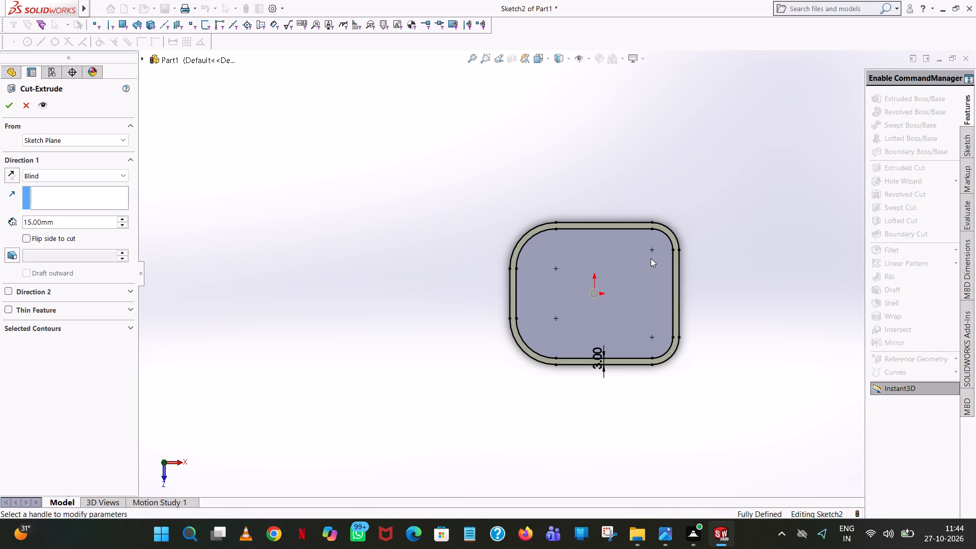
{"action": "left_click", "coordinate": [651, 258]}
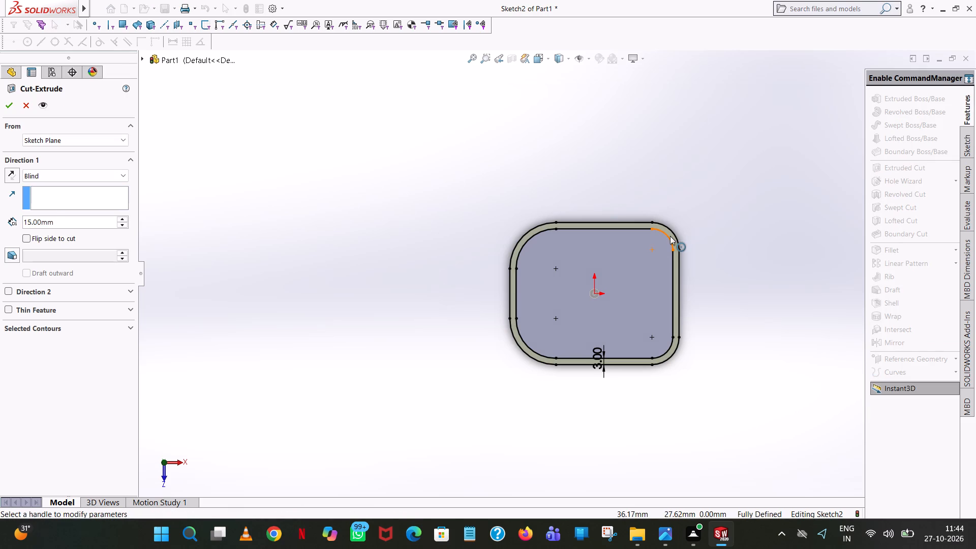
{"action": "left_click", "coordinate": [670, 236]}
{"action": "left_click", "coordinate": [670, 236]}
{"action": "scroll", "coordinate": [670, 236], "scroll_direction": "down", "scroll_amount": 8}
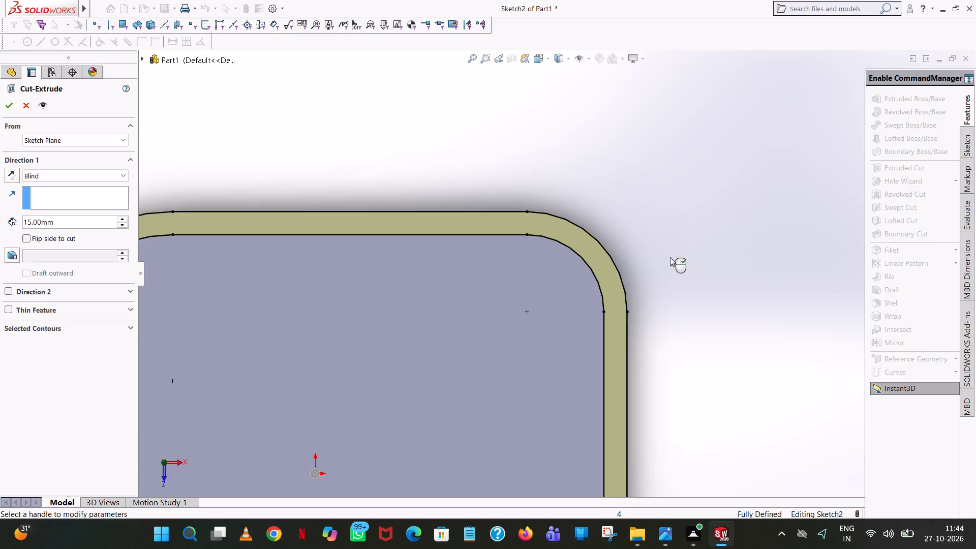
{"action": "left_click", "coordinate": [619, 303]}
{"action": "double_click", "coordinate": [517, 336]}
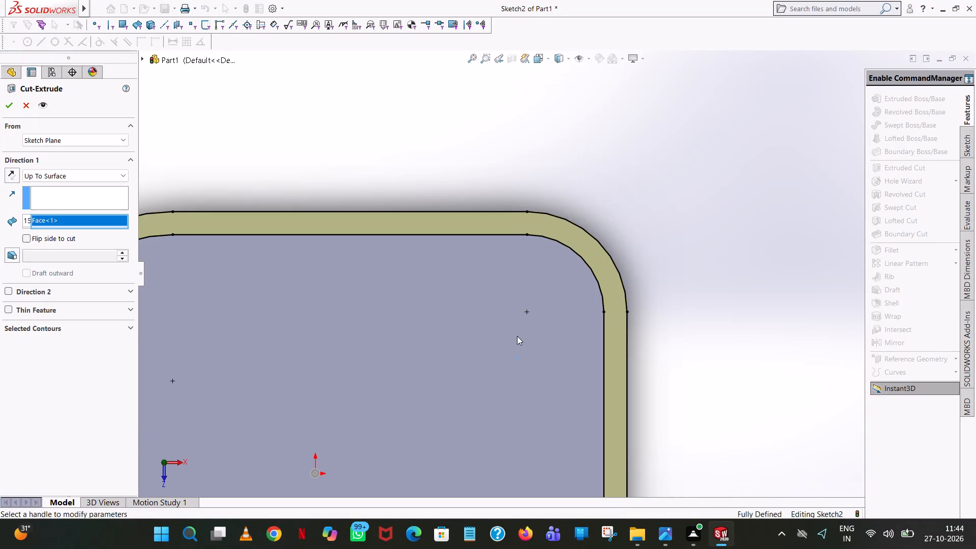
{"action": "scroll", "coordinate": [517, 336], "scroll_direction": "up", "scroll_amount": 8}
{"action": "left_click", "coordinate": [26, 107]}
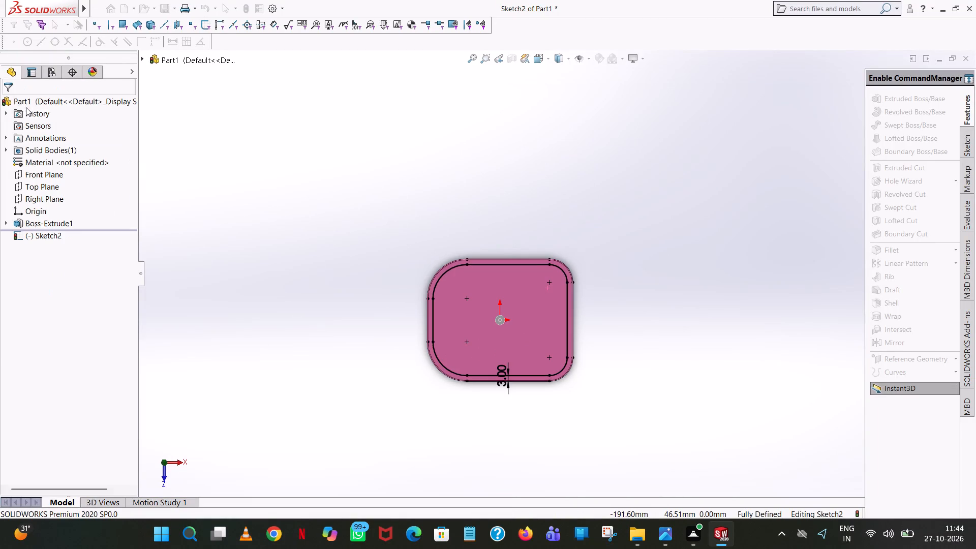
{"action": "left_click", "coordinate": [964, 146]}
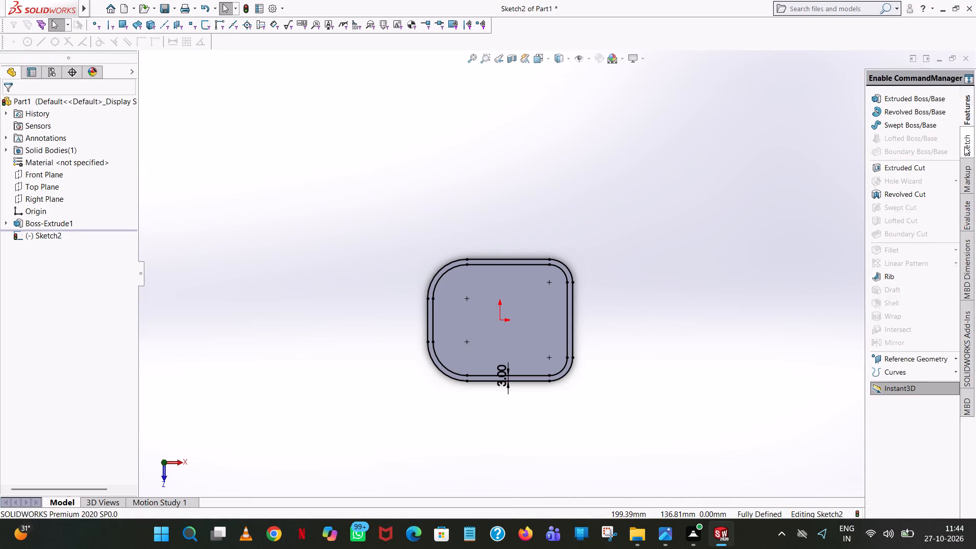
Trim the upper straight edge and the adjoining upper-left corner arc from the sketch's outer outline.
{"action": "left_click", "coordinate": [911, 172]}
{"action": "scroll", "coordinate": [502, 245], "scroll_direction": "down", "scroll_amount": 6}
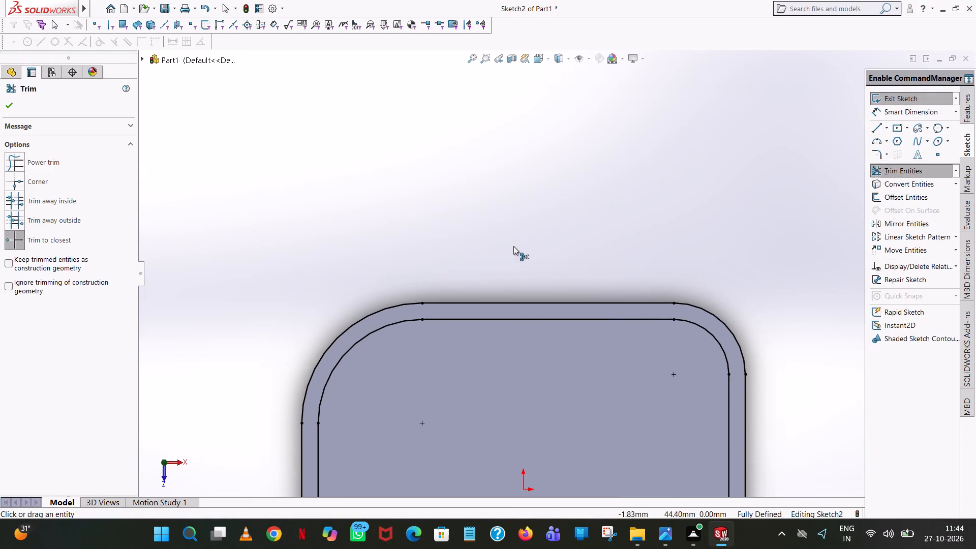
{"action": "left_click", "coordinate": [529, 304]}
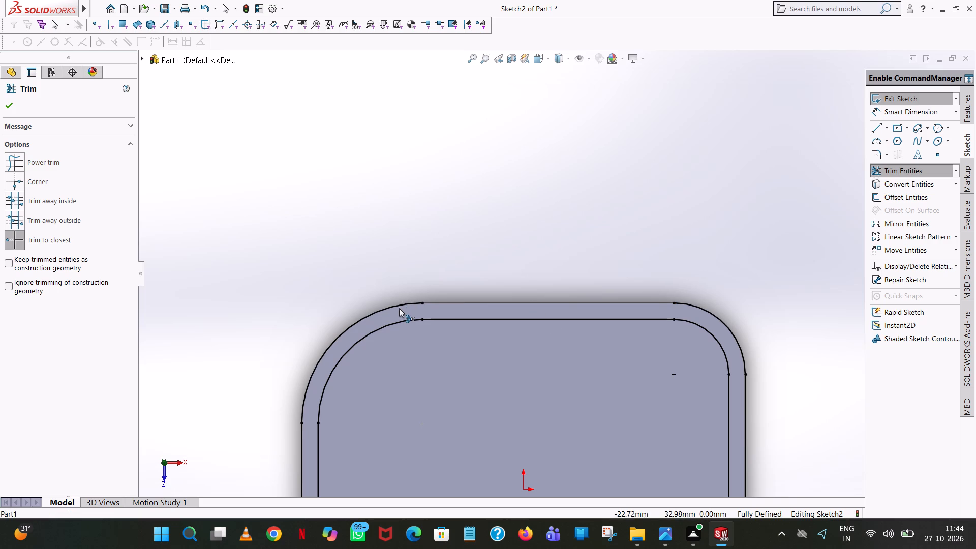
{"action": "left_click", "coordinate": [399, 306]}
{"action": "left_click", "coordinate": [13, 109]}
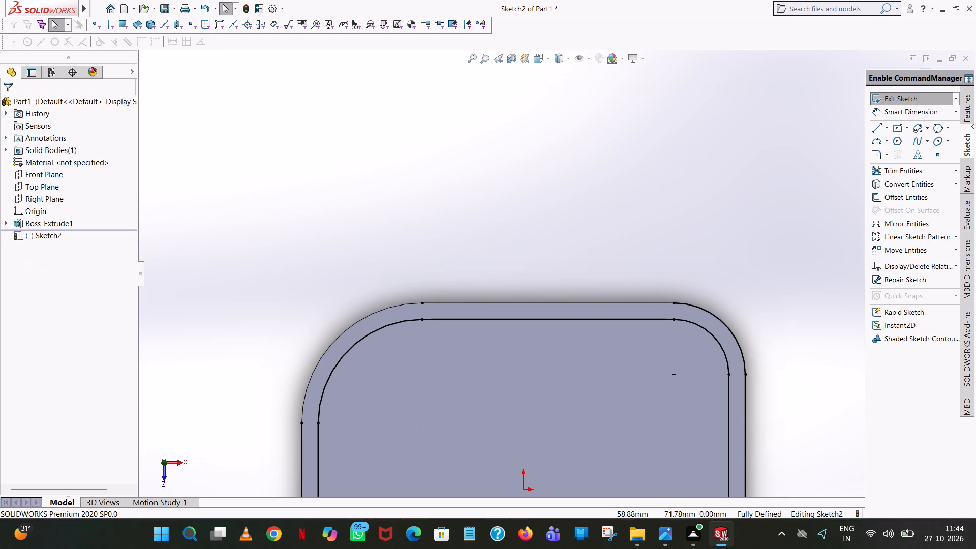
Create a blind extruded cut 2 mm deep using the region inside the inner offset outline.
{"action": "left_click", "coordinate": [965, 107]}
{"action": "left_click", "coordinate": [920, 161]}
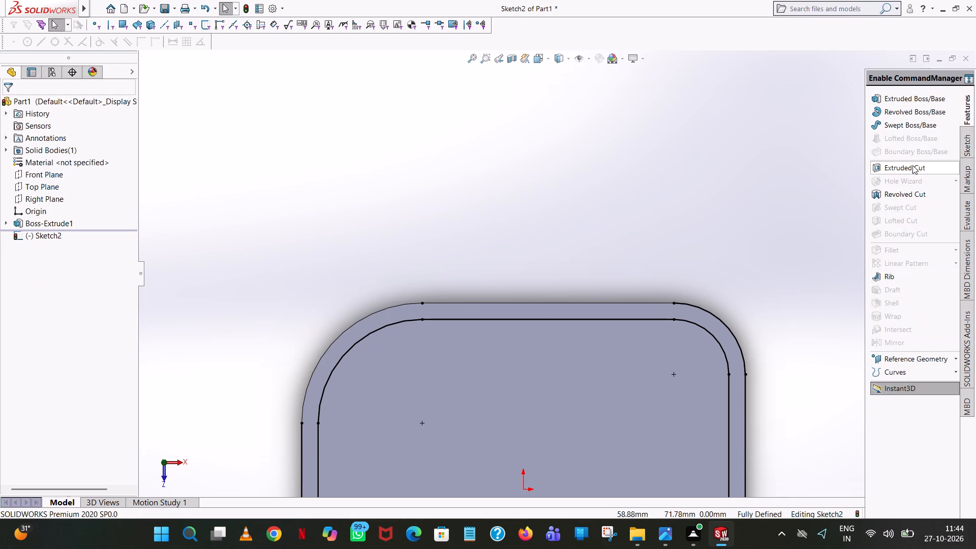
{"action": "left_click", "coordinate": [912, 165]}
{"action": "scroll", "coordinate": [697, 198], "scroll_direction": "up", "scroll_amount": 1}
{"action": "middle_click_drag", "start_coordinate": [697, 198], "coordinate": [710, 103]}
{"action": "scroll", "coordinate": [697, 197], "scroll_direction": "up", "scroll_amount": 1}
{"action": "left_click", "coordinate": [566, 352]}
{"action": "scroll", "coordinate": [601, 322], "scroll_direction": "up", "scroll_amount": 3}
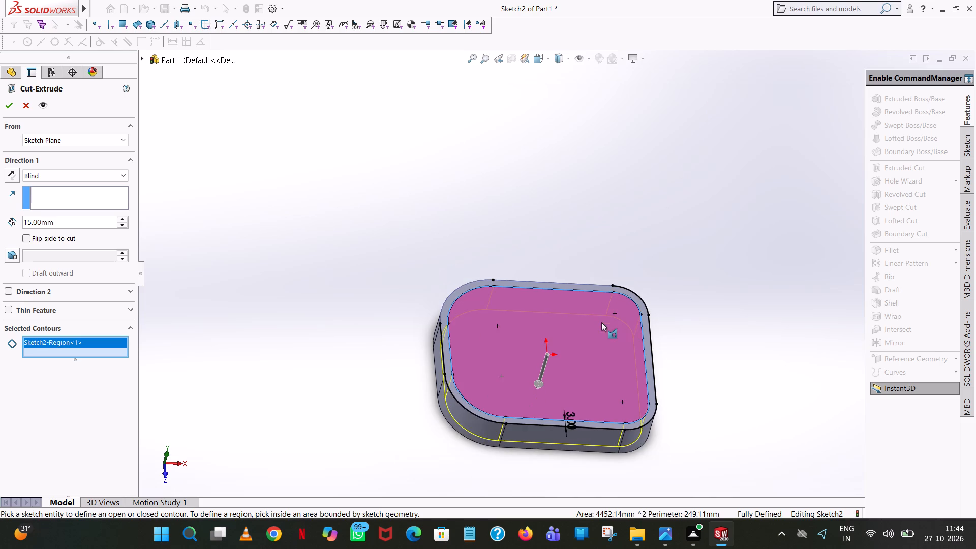
{"action": "double_click", "coordinate": [54, 226]}
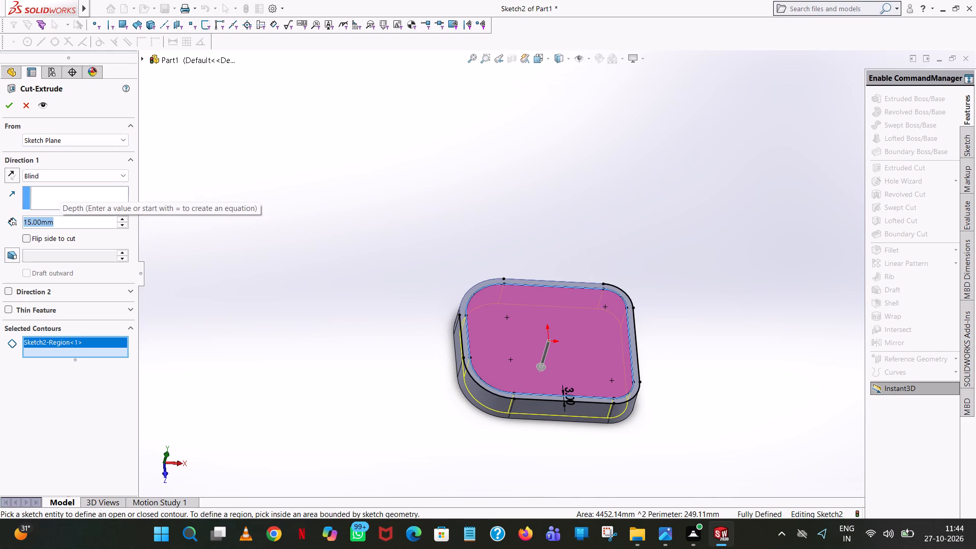
{"action": "key", "text": "2"}
{"action": "key", "text": "Return"}
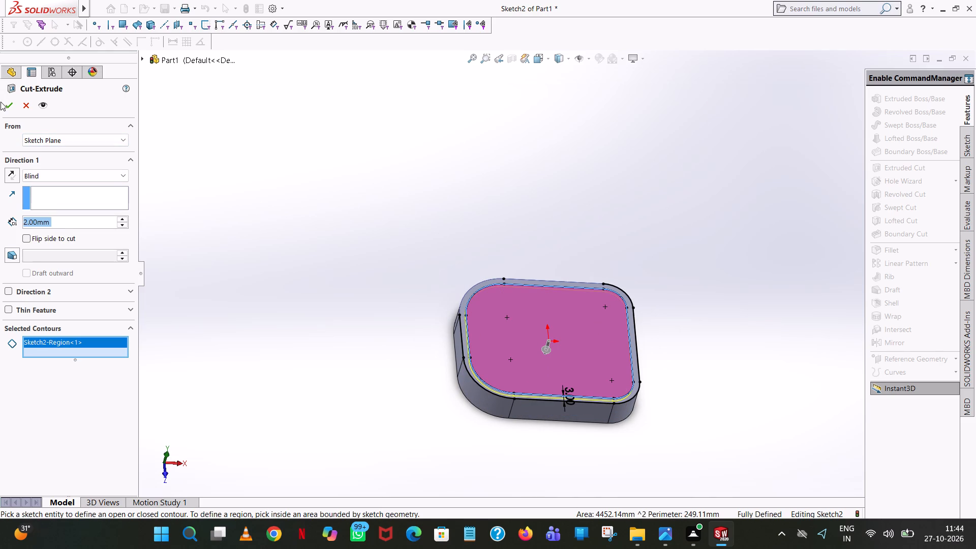
{"action": "left_click", "coordinate": [1, 102]}
{"action": "left_click", "coordinate": [4, 102]}
{"action": "left_click", "coordinate": [622, 172]}
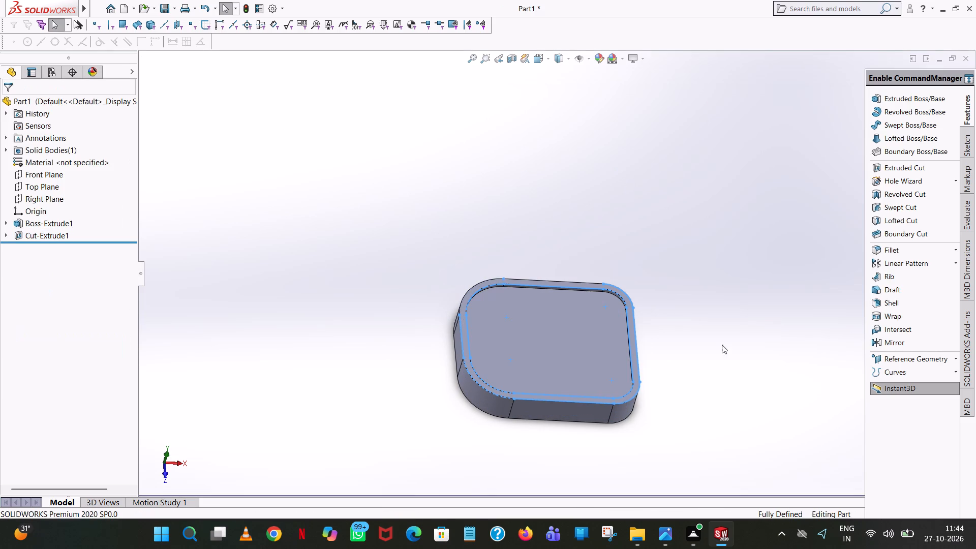
Examine the part and its shallow pocket from several angles.
{"action": "scroll", "coordinate": [766, 403], "scroll_direction": "up", "scroll_amount": 1}
{"action": "middle_click_drag", "start_coordinate": [755, 395], "coordinate": [770, 476]}
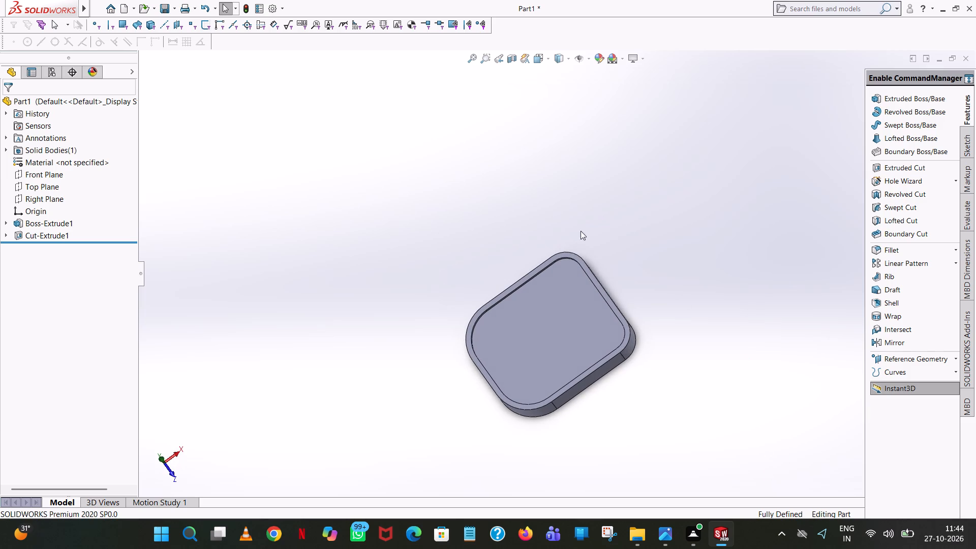
{"action": "middle_click_drag", "start_coordinate": [575, 225], "coordinate": [581, 257]}
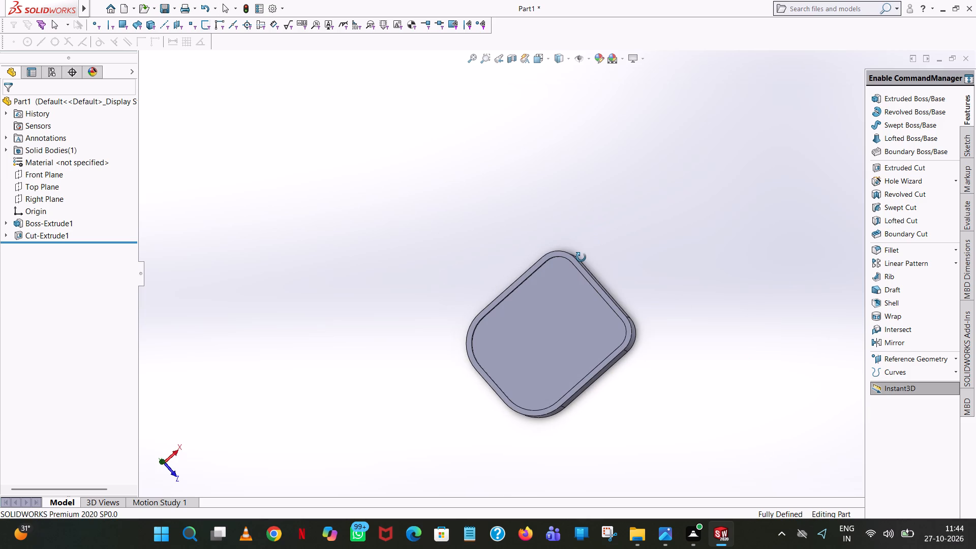
{"action": "middle_click_drag", "start_coordinate": [581, 257], "coordinate": [581, 257]}
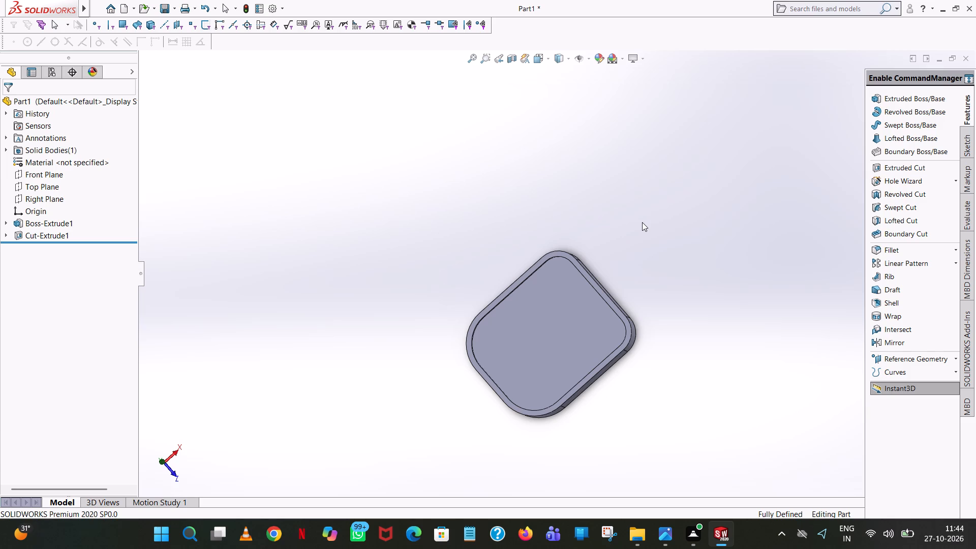
{"action": "middle_click_drag", "start_coordinate": [760, 205], "coordinate": [790, 126]}
{"action": "scroll", "coordinate": [760, 205], "scroll_direction": "up", "scroll_amount": 1}
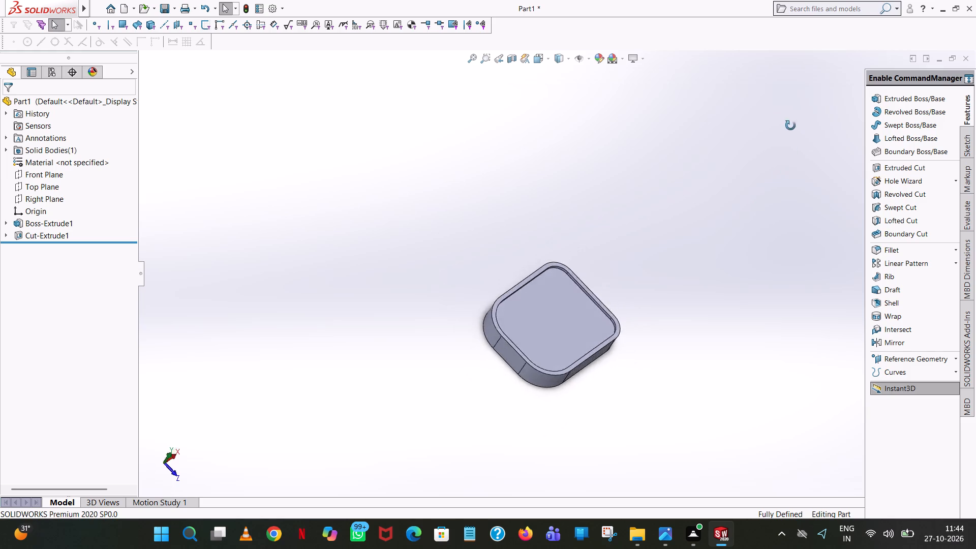
{"action": "middle_click_drag", "start_coordinate": [790, 126], "coordinate": [755, 200]}
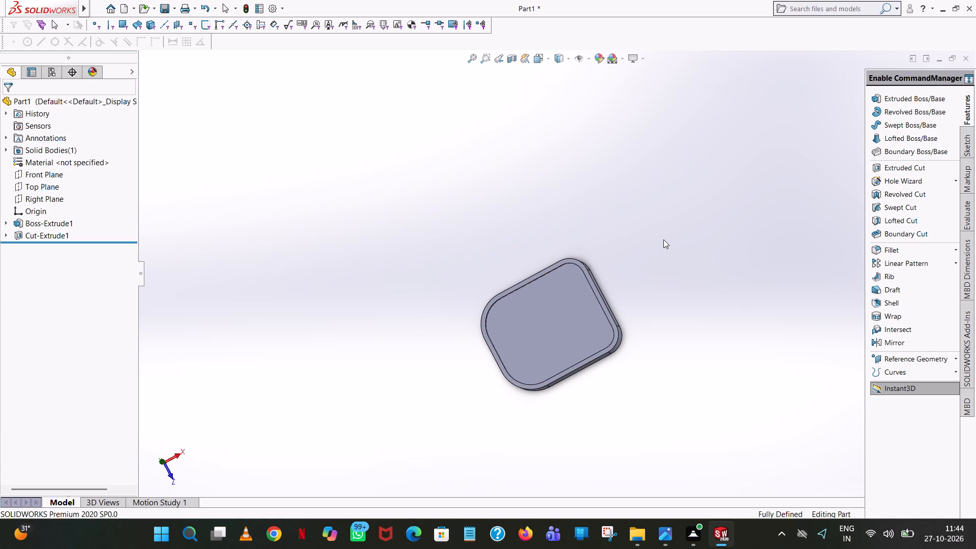
{"action": "scroll", "coordinate": [643, 260], "scroll_direction": "up", "scroll_amount": 1}
{"action": "middle_click_drag", "start_coordinate": [643, 260], "coordinate": [643, 261]}
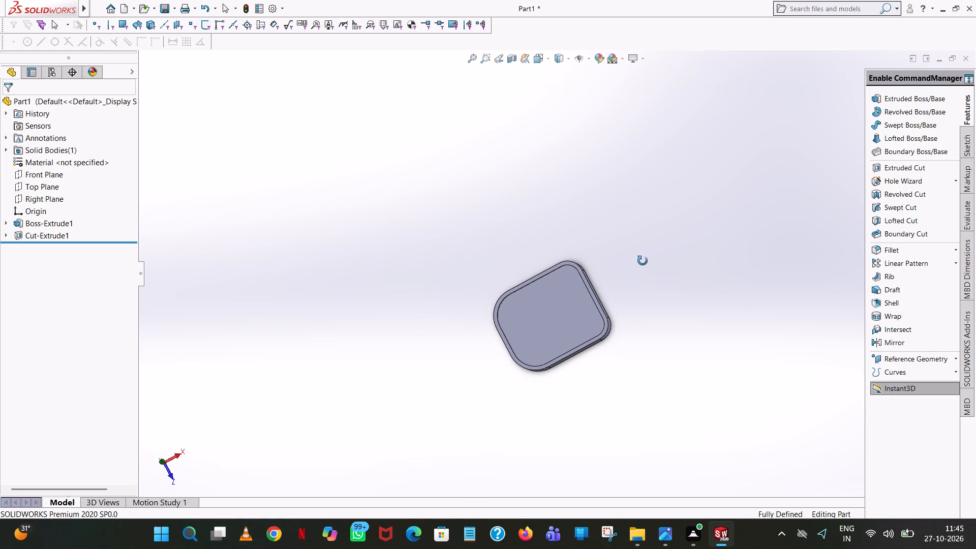
{"action": "middle_click_drag", "start_coordinate": [643, 261], "coordinate": [777, 315]}
{"action": "scroll", "coordinate": [712, 317], "scroll_direction": "up", "scroll_amount": 1}
{"action": "scroll", "coordinate": [604, 309], "scroll_direction": "down", "scroll_amount": 2}
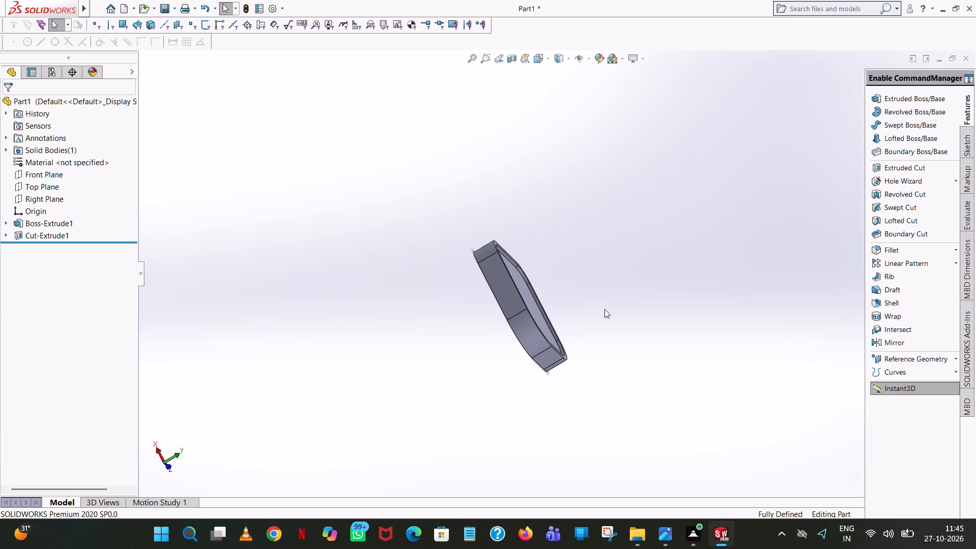
Inspect how the Right, Top and Front planes lie relative to the part.
{"action": "left_click", "coordinate": [46, 195]}
{"action": "middle_click_drag", "start_coordinate": [274, 248], "coordinate": [94, 106]}
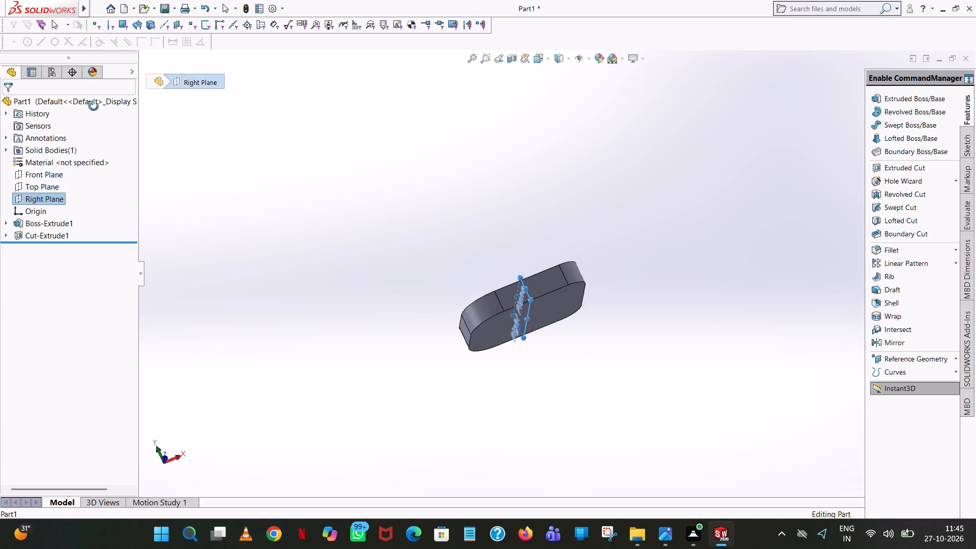
{"action": "middle_click_drag", "start_coordinate": [94, 106], "coordinate": [81, 89]}
{"action": "scroll", "coordinate": [411, 265], "scroll_direction": "down", "scroll_amount": 3}
{"action": "scroll", "coordinate": [536, 302], "scroll_direction": "down", "scroll_amount": 1}
{"action": "middle_click_drag", "start_coordinate": [678, 375], "coordinate": [746, 348]}
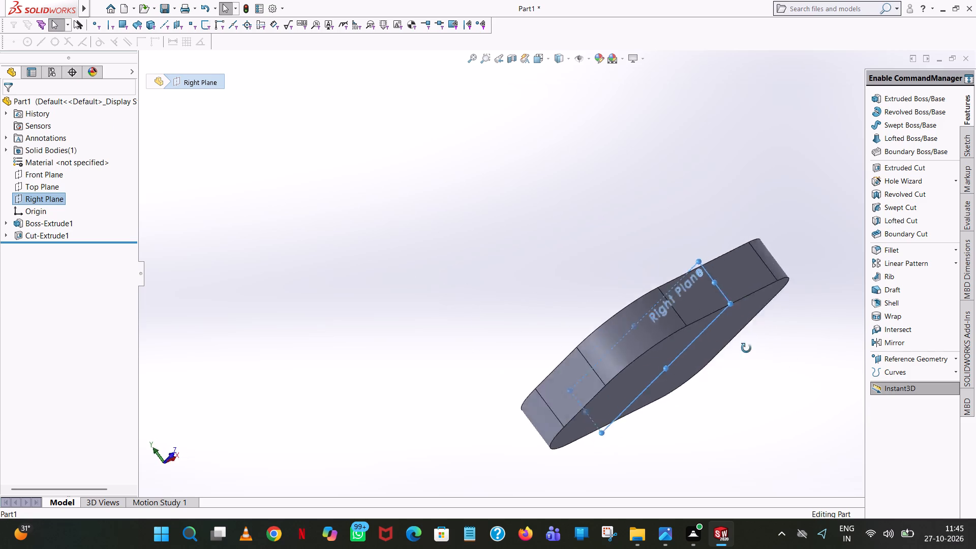
{"action": "middle_click_drag", "start_coordinate": [746, 348], "coordinate": [746, 433]}
{"action": "scroll", "coordinate": [807, 300], "scroll_direction": "up", "scroll_amount": 1}
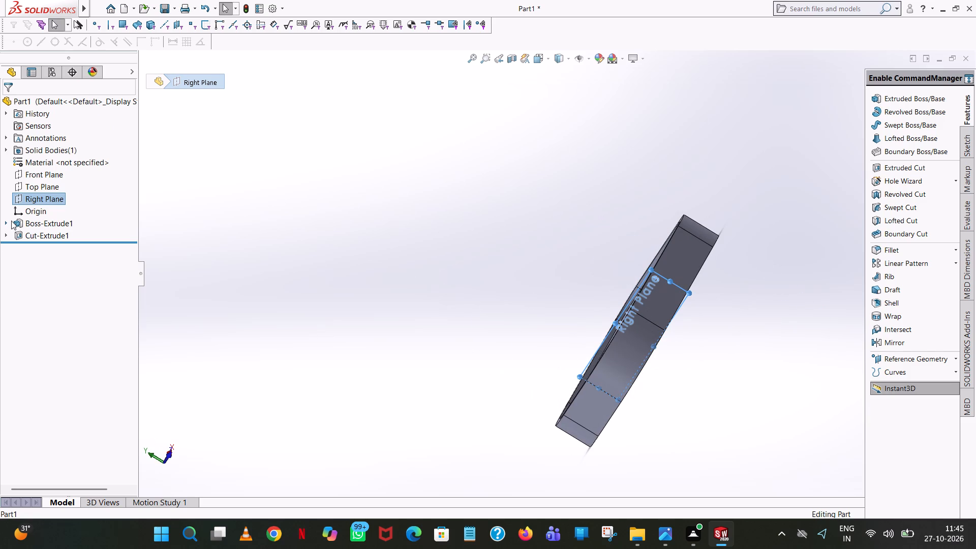
{"action": "left_click", "coordinate": [35, 190]}
{"action": "middle_click_drag", "start_coordinate": [372, 207], "coordinate": [409, 269]}
{"action": "scroll", "coordinate": [328, 176], "scroll_direction": "up", "scroll_amount": 1}
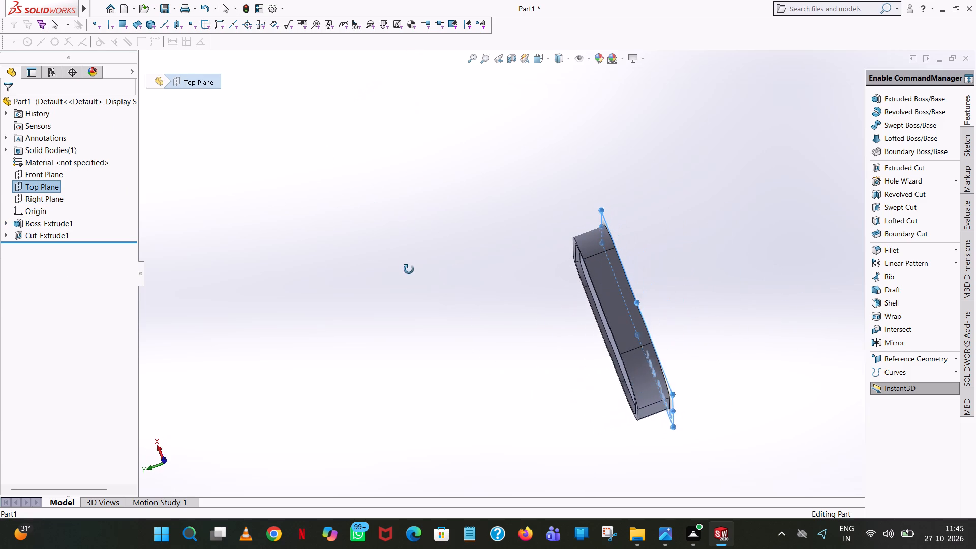
{"action": "scroll", "coordinate": [409, 272], "scroll_direction": "down", "scroll_amount": 1}
{"action": "middle_click_drag", "start_coordinate": [409, 269], "coordinate": [409, 268]}
{"action": "left_click", "coordinate": [58, 175]}
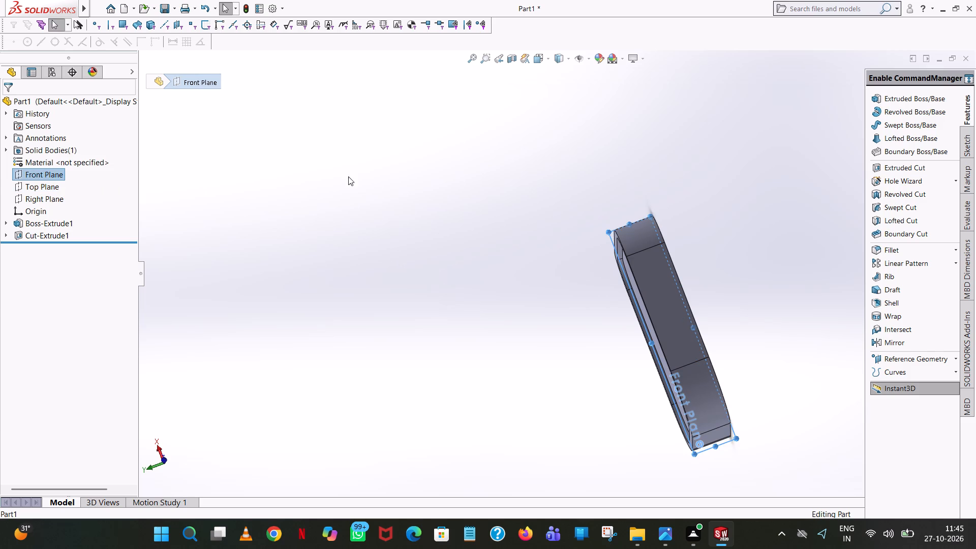
{"action": "middle_click_drag", "start_coordinate": [349, 177], "coordinate": [452, 235]}
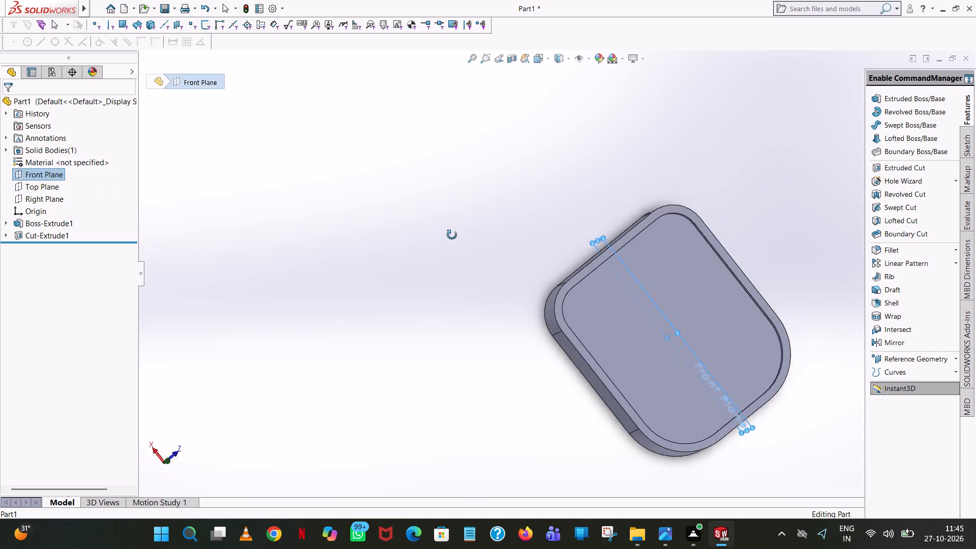
{"action": "middle_click_drag", "start_coordinate": [452, 235], "coordinate": [361, 87]}
{"action": "scroll", "coordinate": [369, 110], "scroll_direction": "up", "scroll_amount": 1}
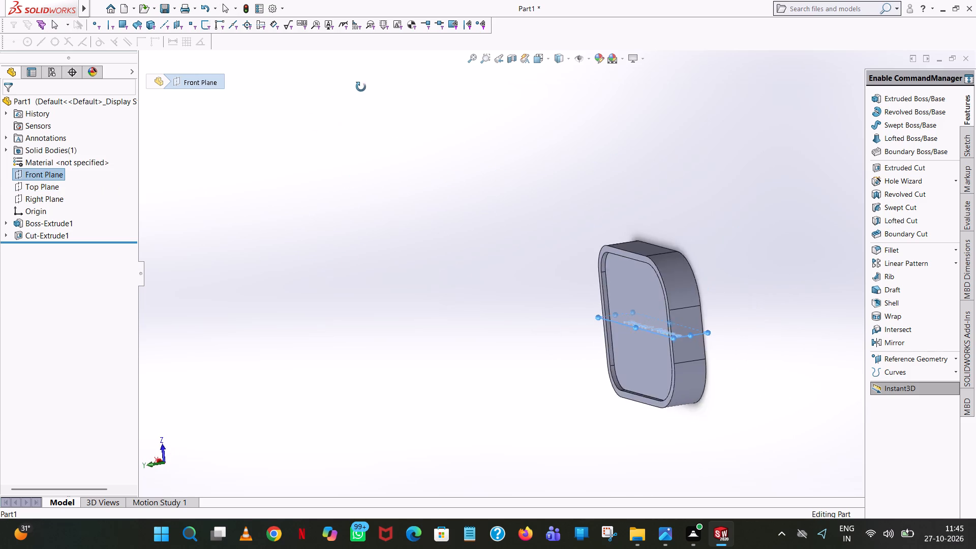
{"action": "middle_click_drag", "start_coordinate": [361, 87], "coordinate": [348, 87]}
{"action": "middle_click_drag", "start_coordinate": [344, 93], "coordinate": [329, 108]}
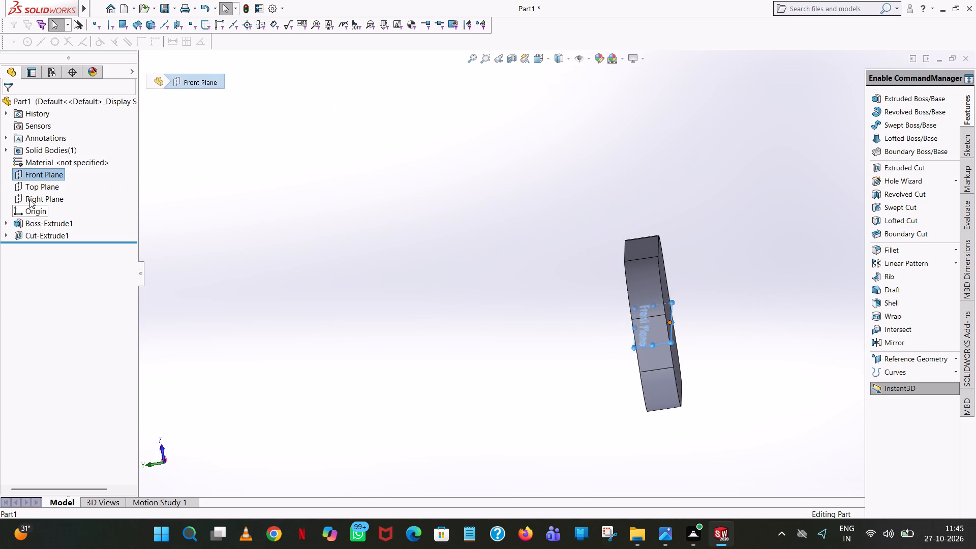
Create a reference plane offset 7.5 mm from the Top Plane, midway through the plate's thickness.
{"action": "left_click", "coordinate": [39, 184]}
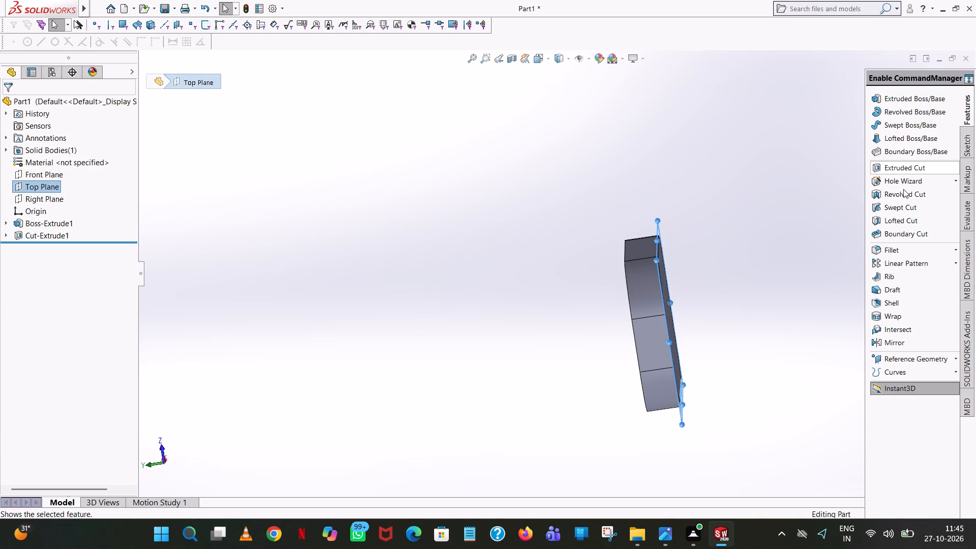
{"action": "left_click", "coordinate": [914, 362]}
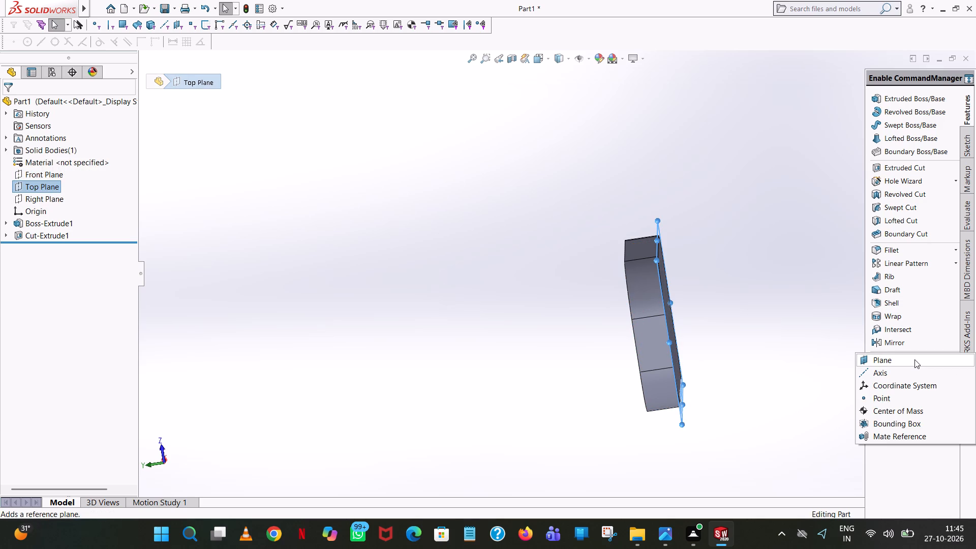
{"action": "left_click", "coordinate": [914, 359]}
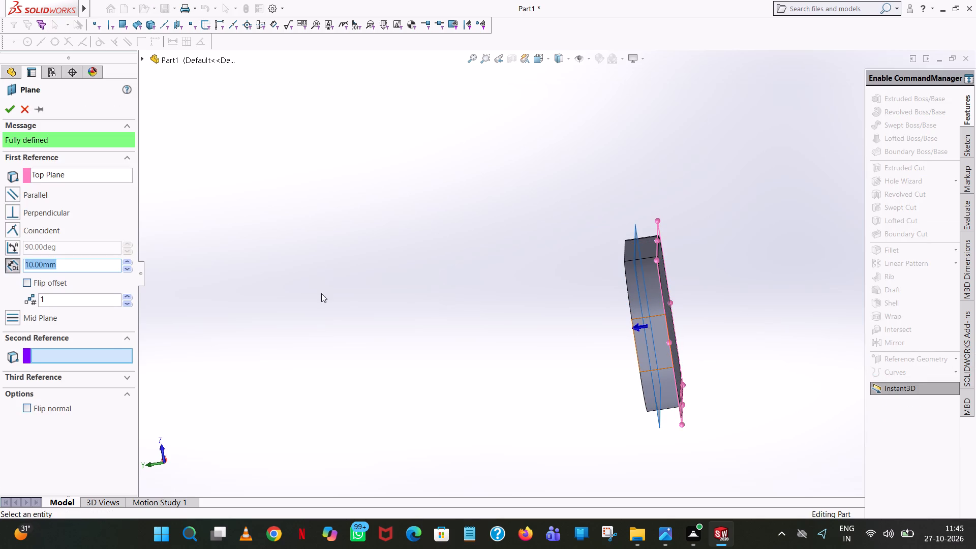
{"action": "type", "text": "7.5"}
{"action": "key", "text": "Return"}
{"action": "left_click", "coordinate": [14, 103]}
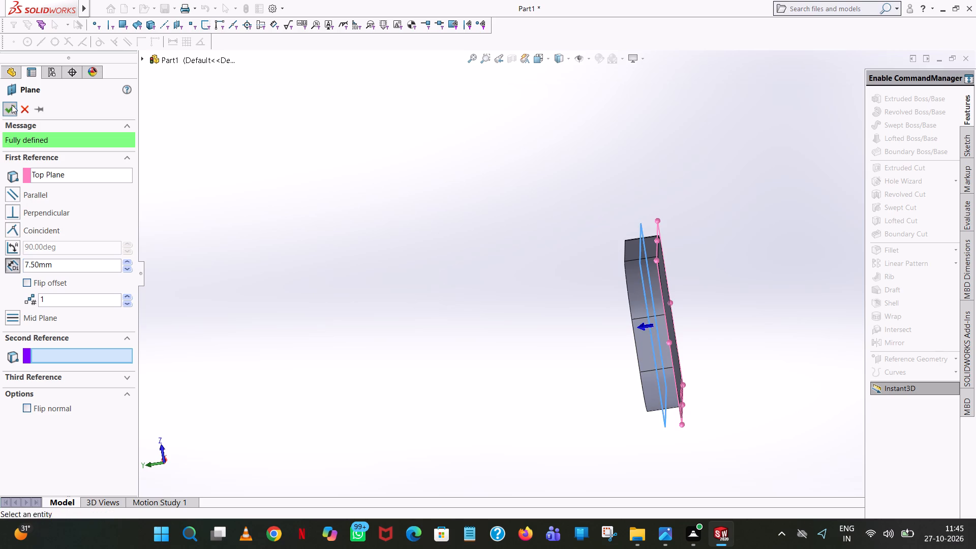
{"action": "left_click", "coordinate": [438, 101]}
Mirror the pocket cut about the new mid-thickness plane to the plate's opposite face and check the result.
{"action": "middle_click_drag", "start_coordinate": [703, 189], "coordinate": [723, 174]}
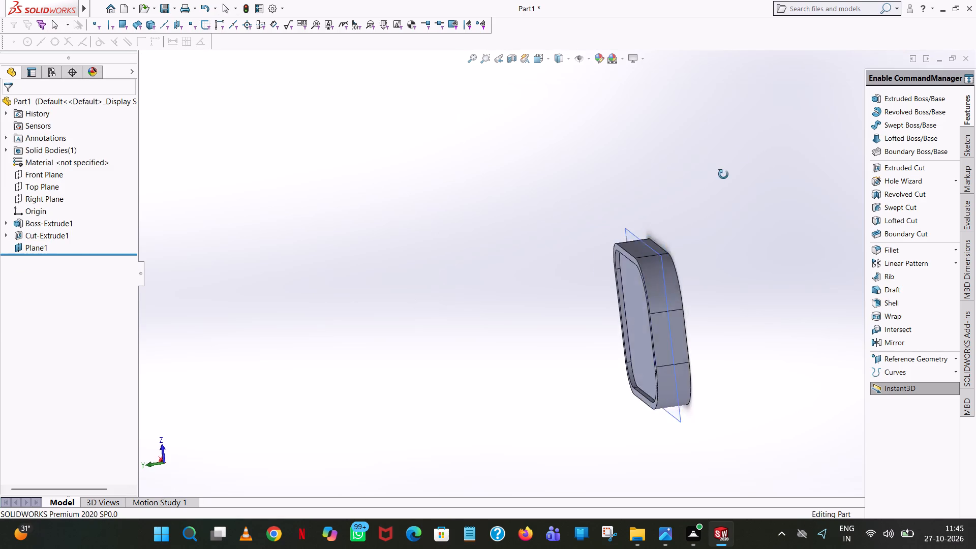
{"action": "middle_click_drag", "start_coordinate": [723, 174], "coordinate": [820, 189]}
{"action": "scroll", "coordinate": [820, 189], "scroll_direction": "up", "scroll_amount": 1}
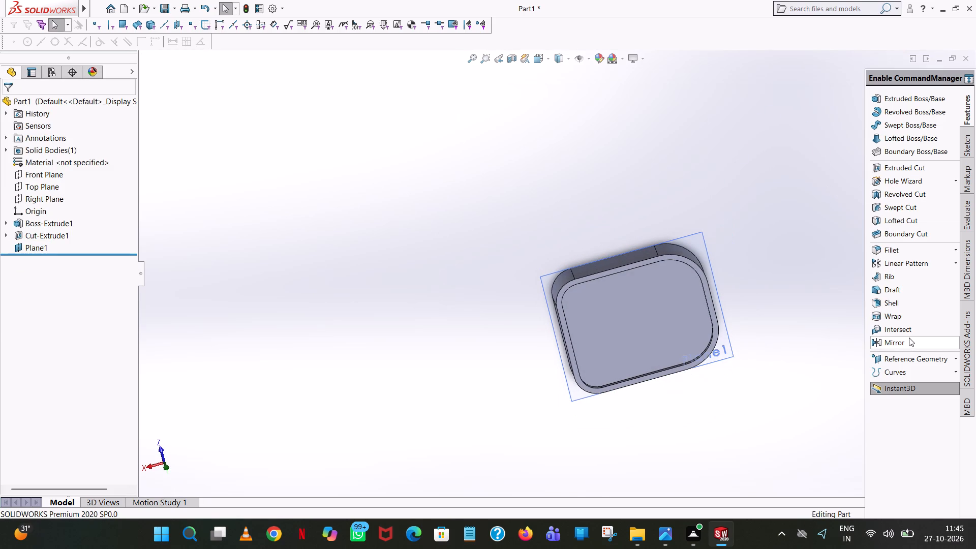
{"action": "left_click", "coordinate": [909, 338]}
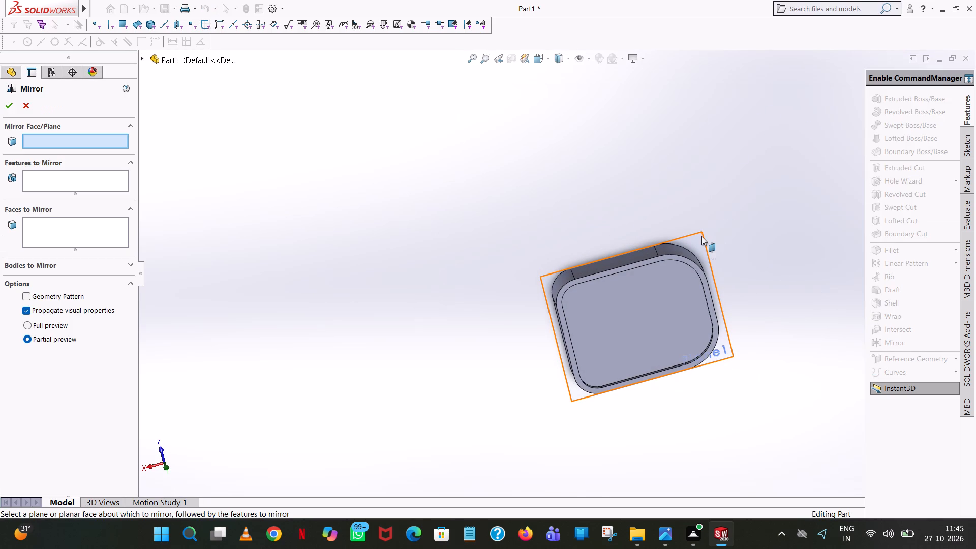
{"action": "left_click", "coordinate": [700, 236]}
{"action": "middle_click_drag", "start_coordinate": [528, 137], "coordinate": [572, 105]}
{"action": "scroll", "coordinate": [658, 215], "scroll_direction": "down", "scroll_amount": 2}
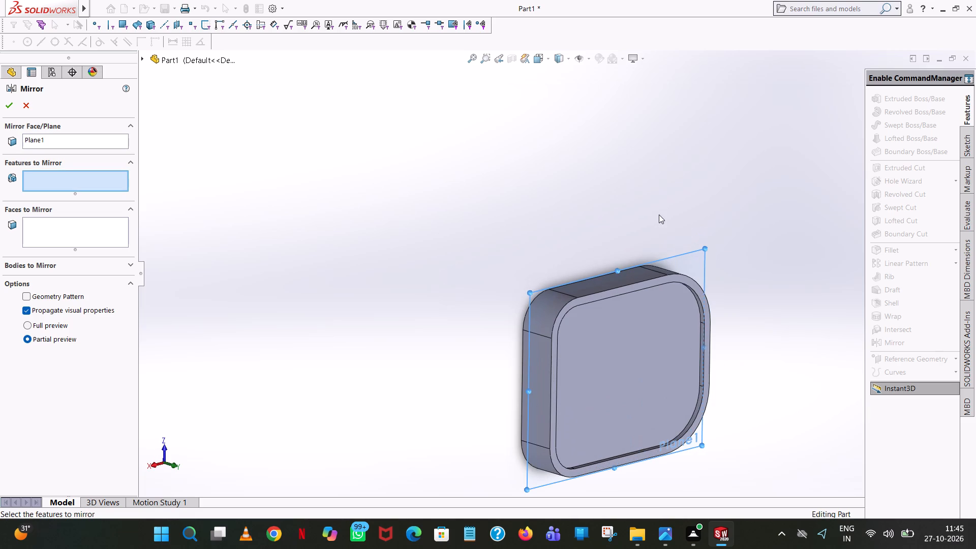
{"action": "left_click", "coordinate": [681, 296]}
{"action": "scroll", "coordinate": [567, 233], "scroll_direction": "up", "scroll_amount": 1}
{"action": "middle_click_drag", "start_coordinate": [567, 233], "coordinate": [597, 273]}
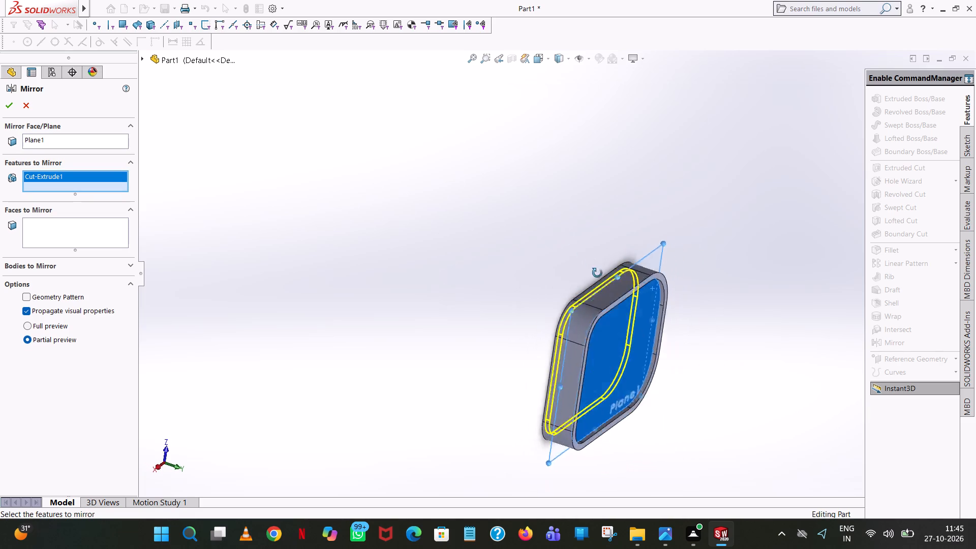
{"action": "middle_click_drag", "start_coordinate": [597, 273], "coordinate": [624, 317]}
{"action": "scroll", "coordinate": [624, 318], "scroll_direction": "up", "scroll_amount": 1}
{"action": "left_click", "coordinate": [10, 108]}
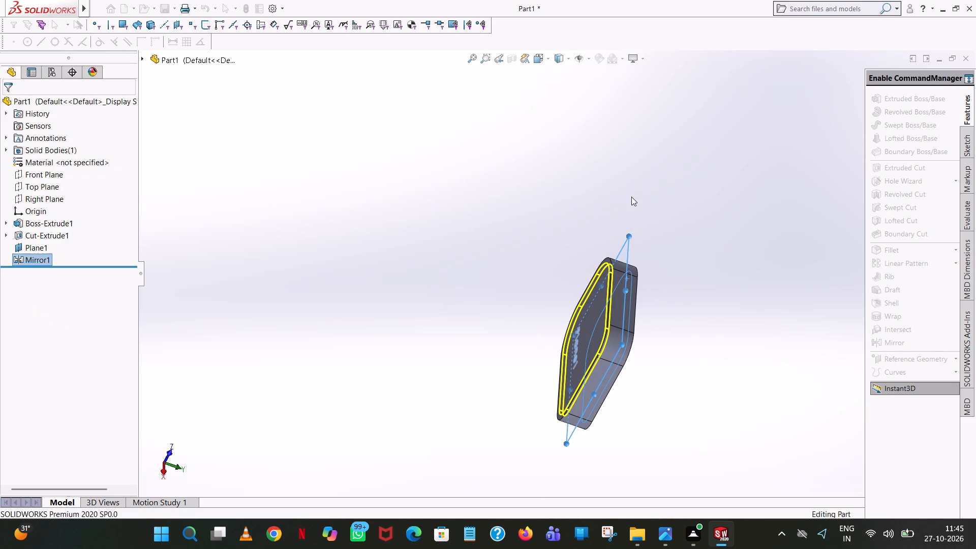
{"action": "left_click", "coordinate": [560, 173]}
{"action": "scroll", "coordinate": [575, 187], "scroll_direction": "up", "scroll_amount": 2}
{"action": "middle_click_drag", "start_coordinate": [578, 189], "coordinate": [749, 83]}
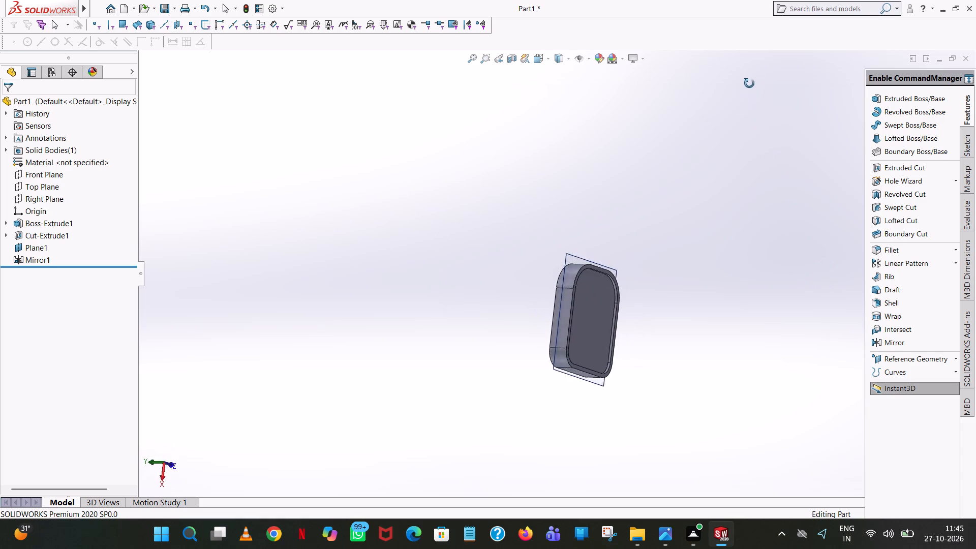
{"action": "middle_click_drag", "start_coordinate": [749, 83], "coordinate": [227, 330]}
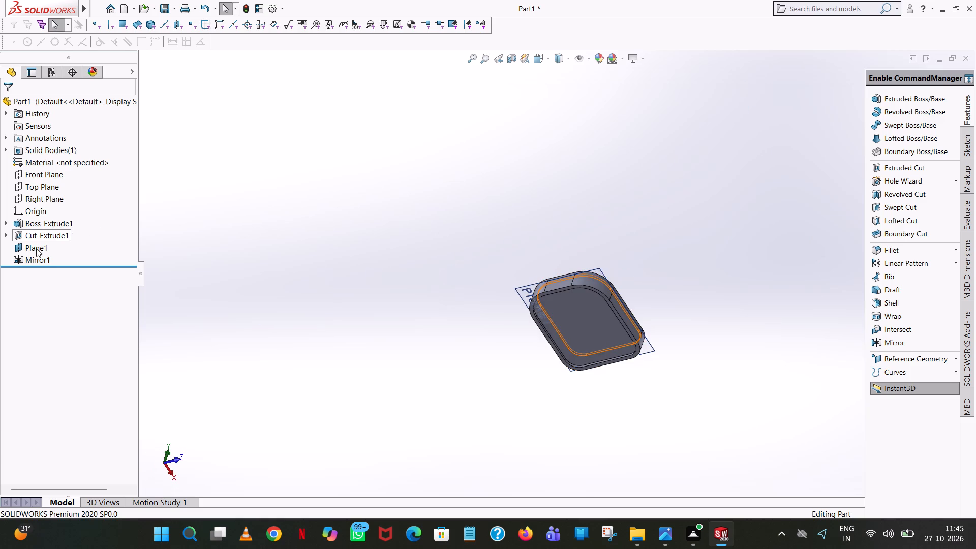
Hide the mid-thickness reference plane.
{"action": "left_click", "coordinate": [36, 248]}
{"action": "left_click", "coordinate": [58, 231]}
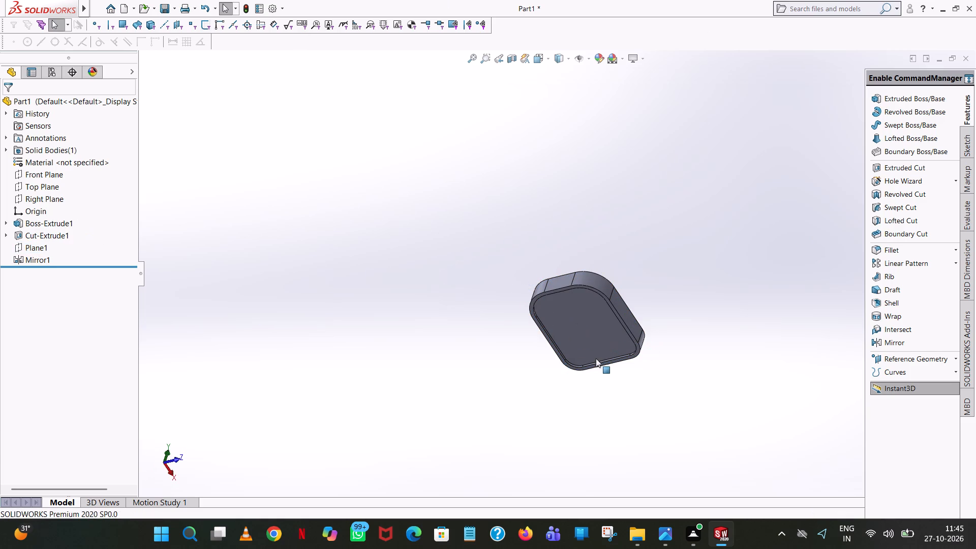
Start an extruded-cut sketch on the floor of the upper pocket and view it straight from above.
{"action": "scroll", "coordinate": [618, 339], "scroll_direction": "down", "scroll_amount": 6}
{"action": "middle_click_drag", "start_coordinate": [618, 337], "coordinate": [423, 215]}
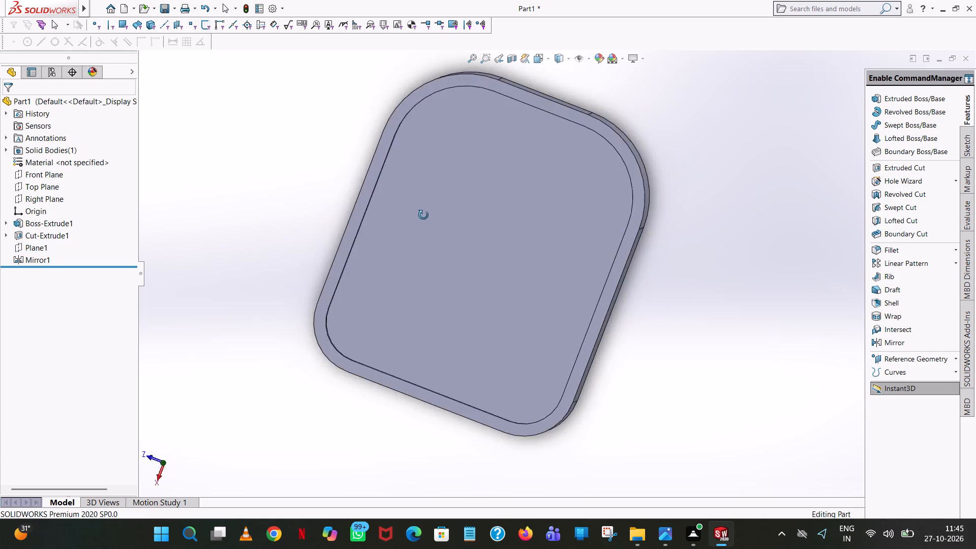
{"action": "middle_click_drag", "start_coordinate": [423, 215], "coordinate": [763, 341]}
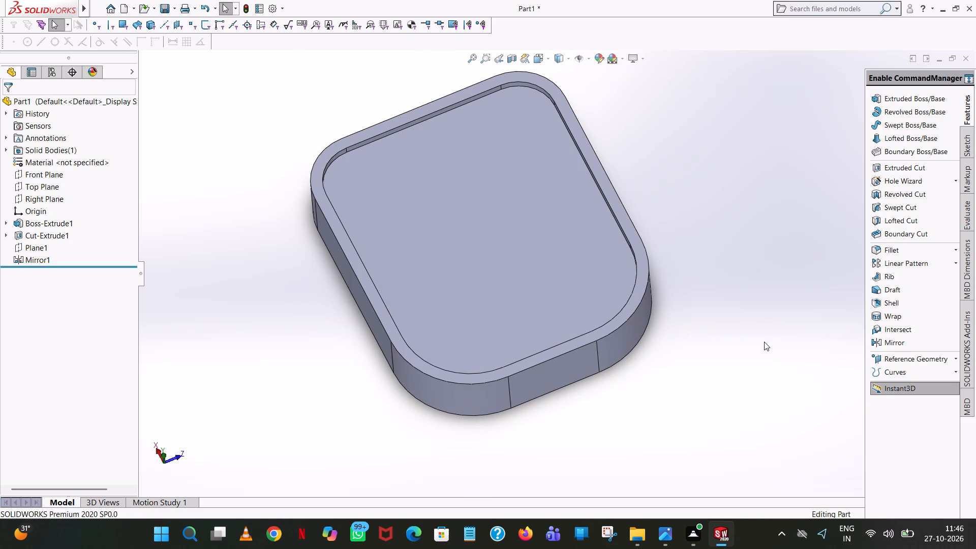
{"action": "key", "text": "ctrl+7"}
{"action": "key", "text": "ctrl+F7"}
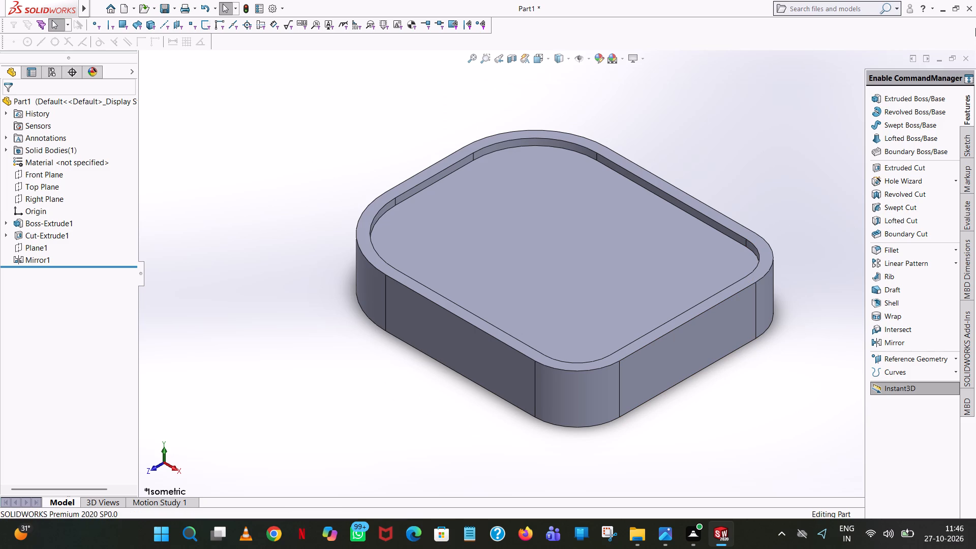
{"action": "left_click", "coordinate": [895, 167]}
{"action": "left_click", "coordinate": [528, 203]}
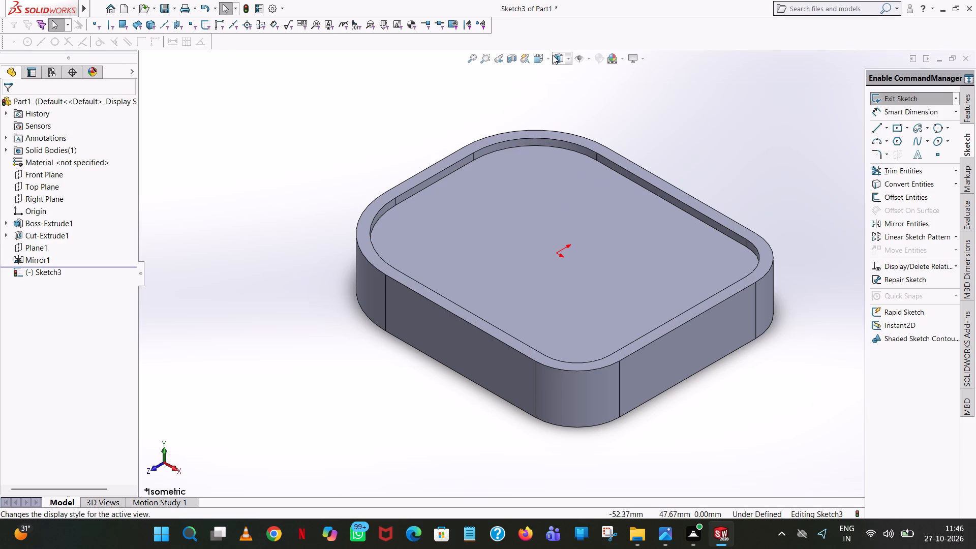
{"action": "left_click", "coordinate": [545, 59]}
{"action": "left_click", "coordinate": [601, 114]}
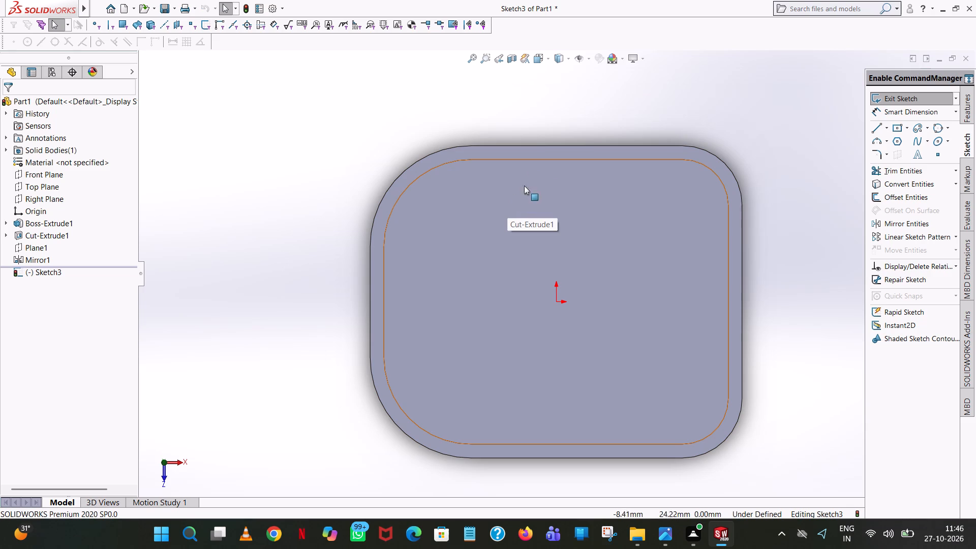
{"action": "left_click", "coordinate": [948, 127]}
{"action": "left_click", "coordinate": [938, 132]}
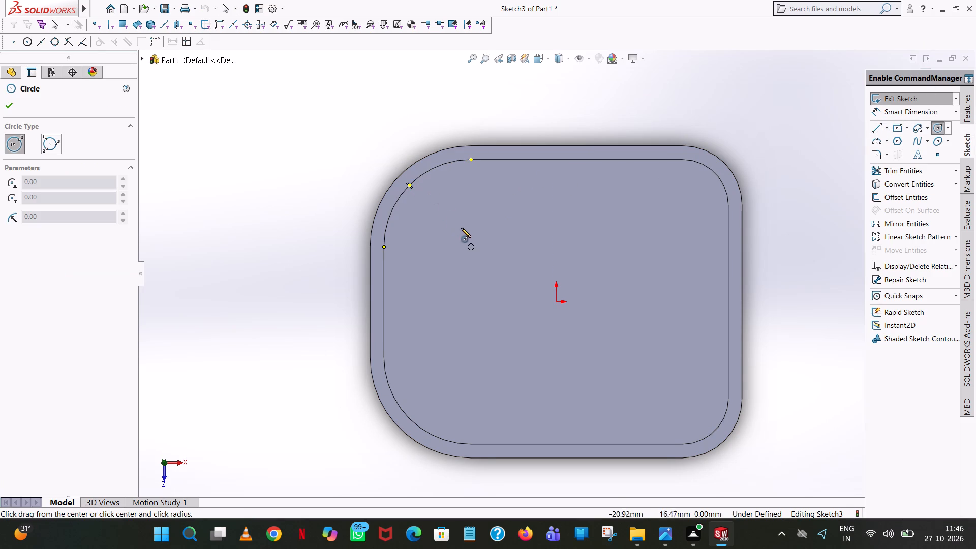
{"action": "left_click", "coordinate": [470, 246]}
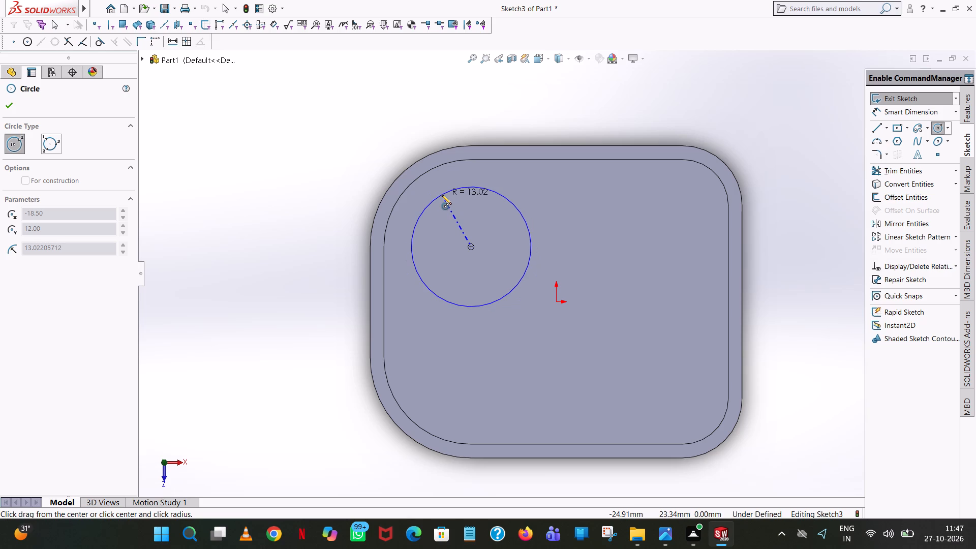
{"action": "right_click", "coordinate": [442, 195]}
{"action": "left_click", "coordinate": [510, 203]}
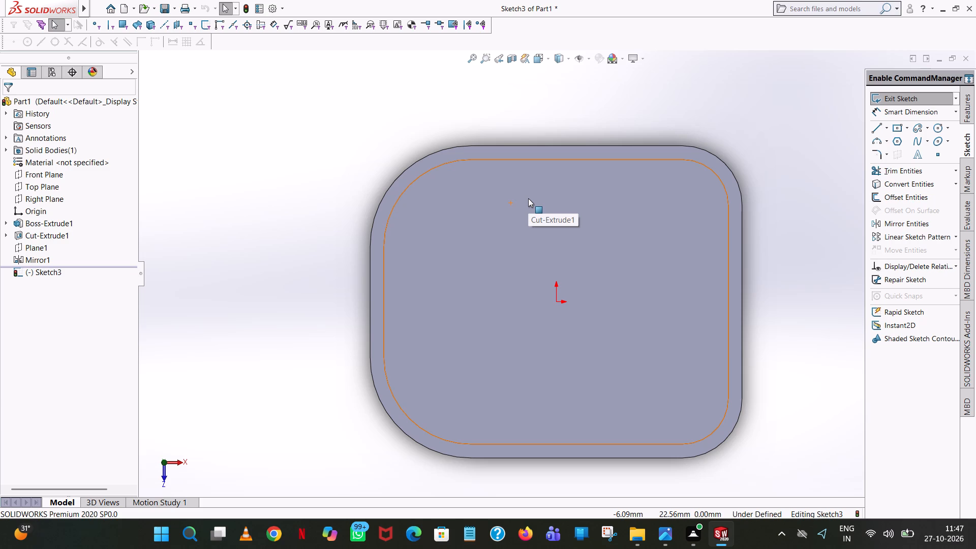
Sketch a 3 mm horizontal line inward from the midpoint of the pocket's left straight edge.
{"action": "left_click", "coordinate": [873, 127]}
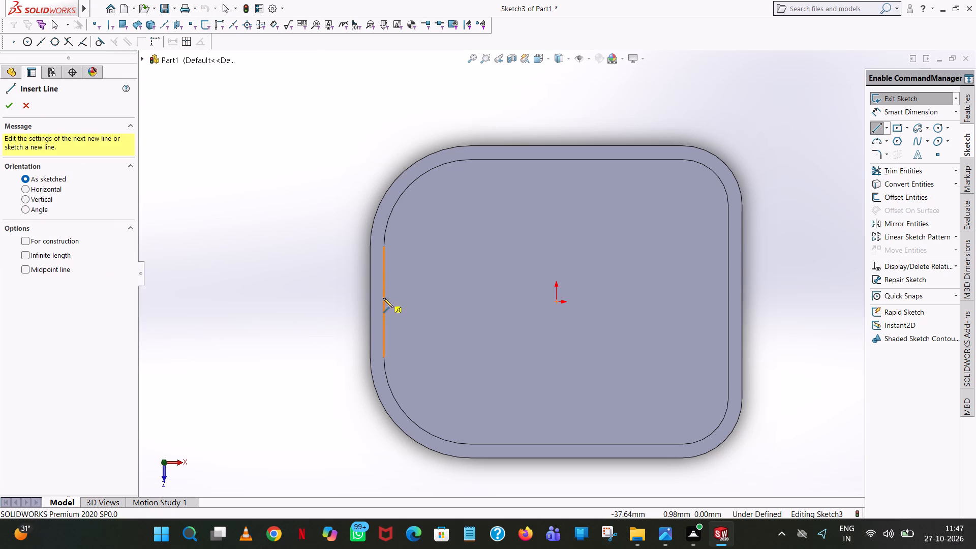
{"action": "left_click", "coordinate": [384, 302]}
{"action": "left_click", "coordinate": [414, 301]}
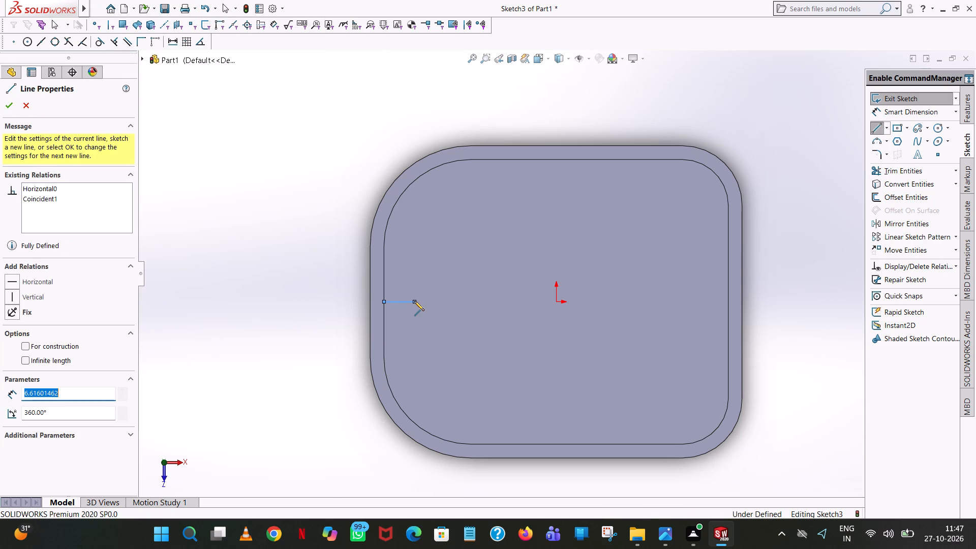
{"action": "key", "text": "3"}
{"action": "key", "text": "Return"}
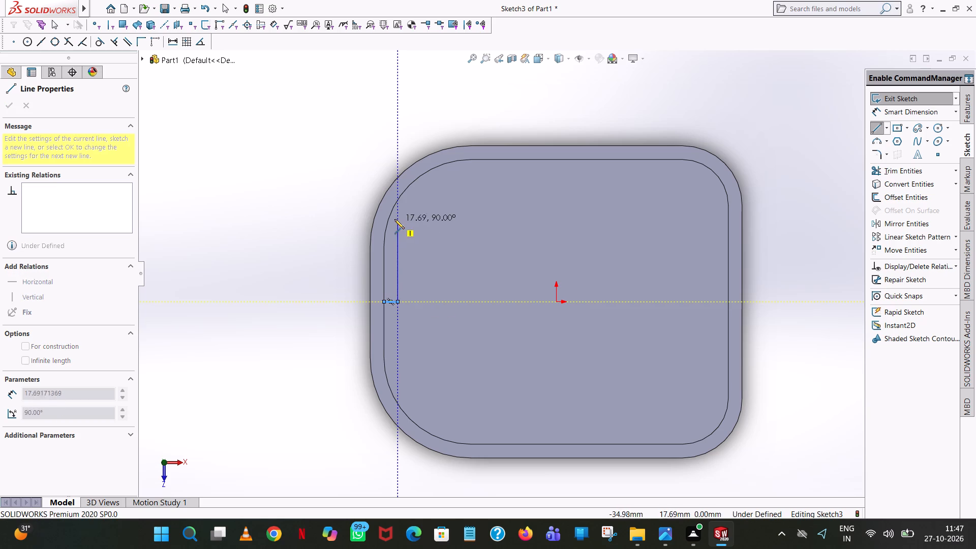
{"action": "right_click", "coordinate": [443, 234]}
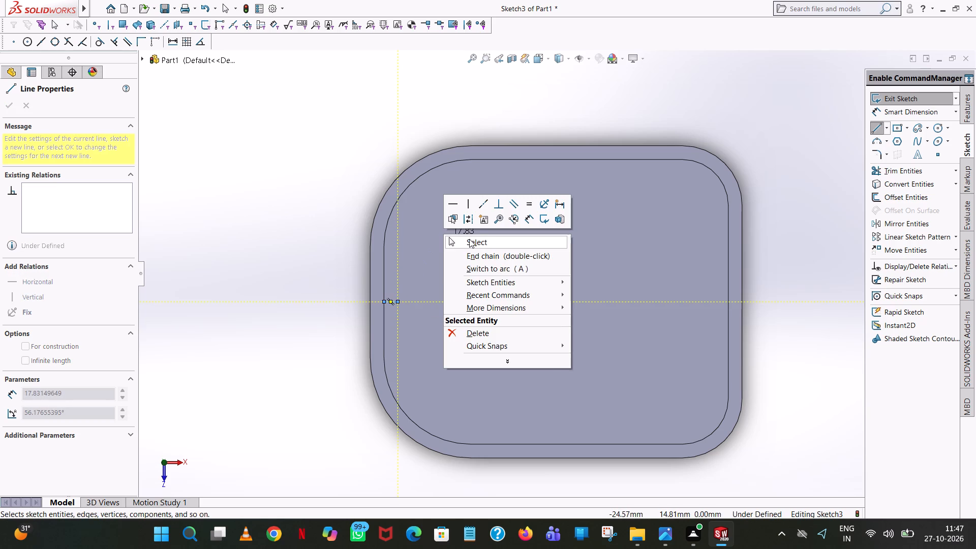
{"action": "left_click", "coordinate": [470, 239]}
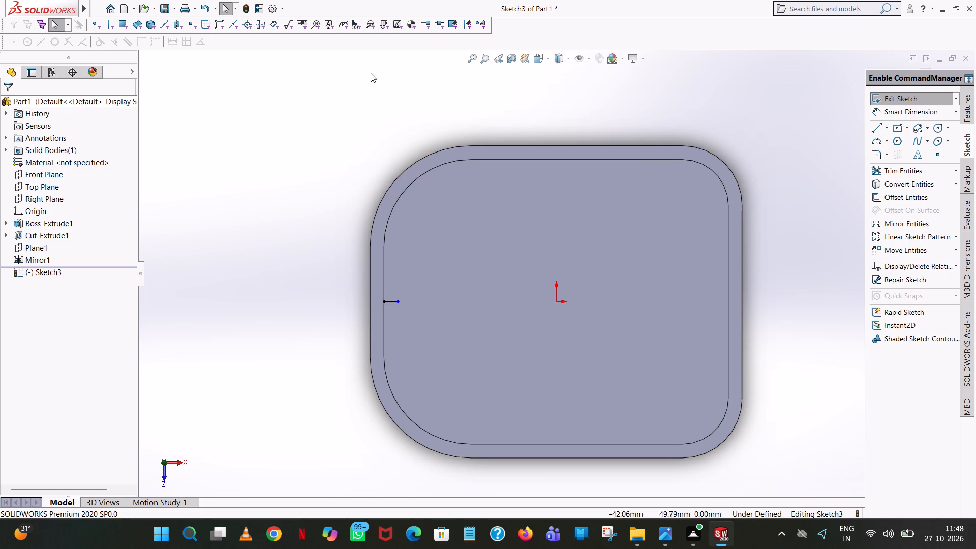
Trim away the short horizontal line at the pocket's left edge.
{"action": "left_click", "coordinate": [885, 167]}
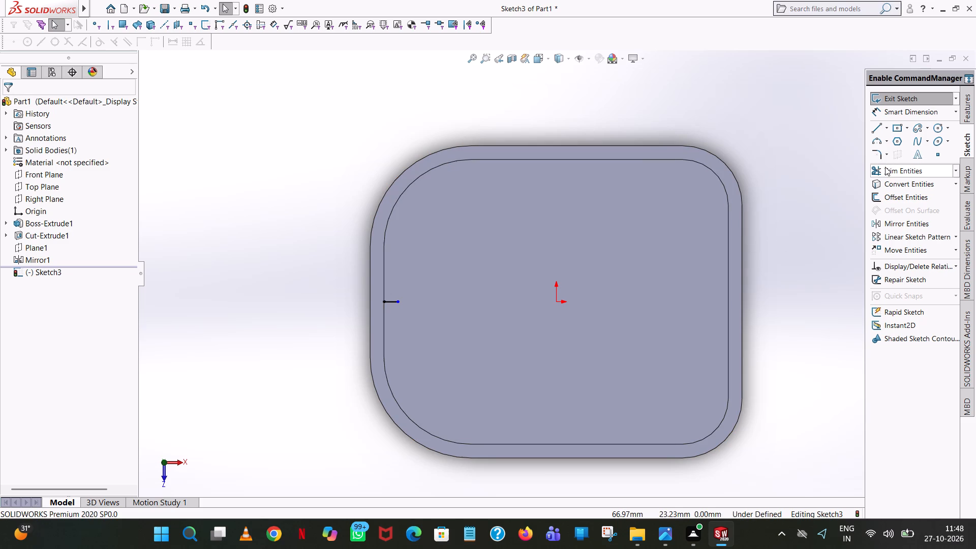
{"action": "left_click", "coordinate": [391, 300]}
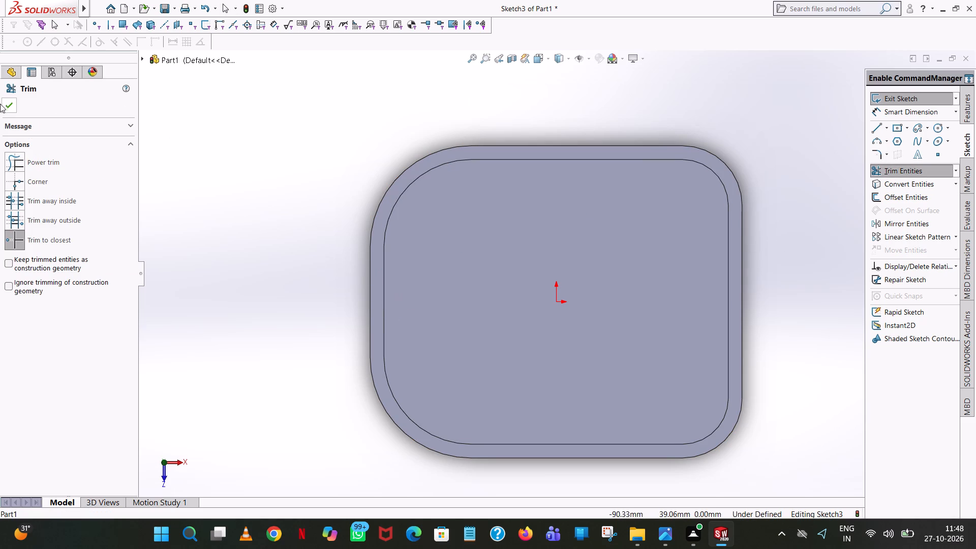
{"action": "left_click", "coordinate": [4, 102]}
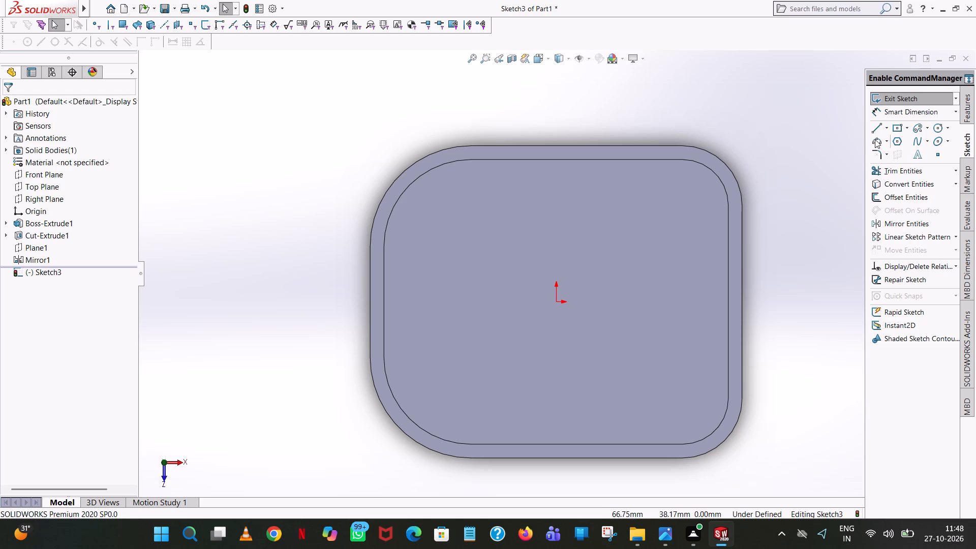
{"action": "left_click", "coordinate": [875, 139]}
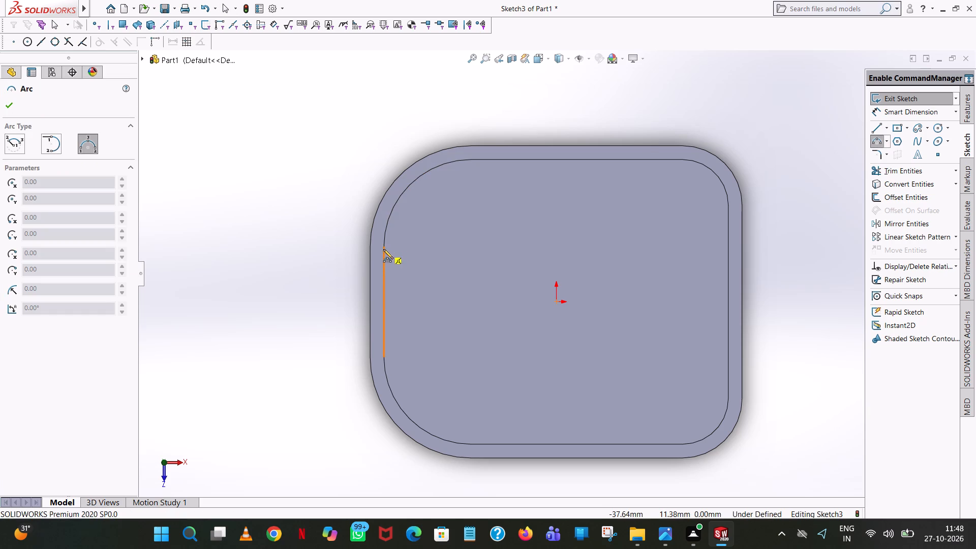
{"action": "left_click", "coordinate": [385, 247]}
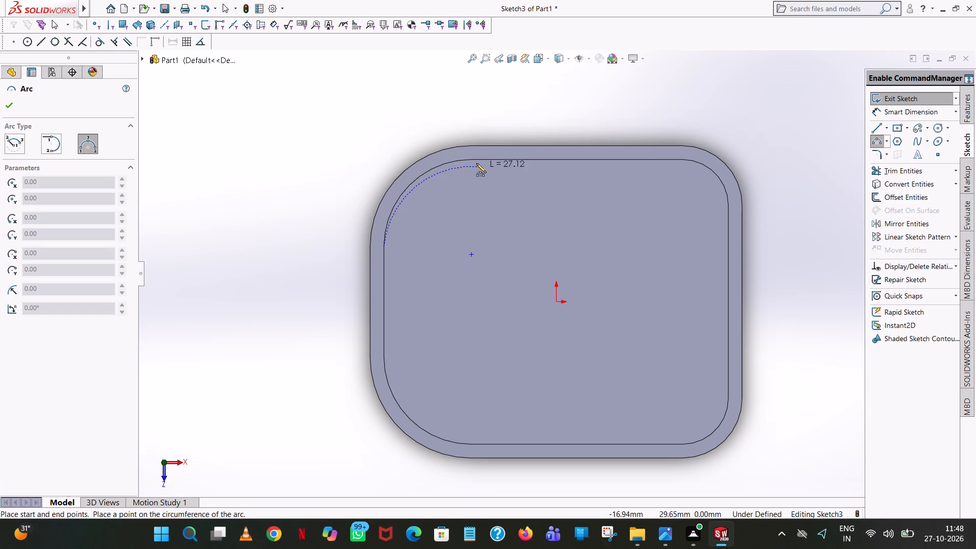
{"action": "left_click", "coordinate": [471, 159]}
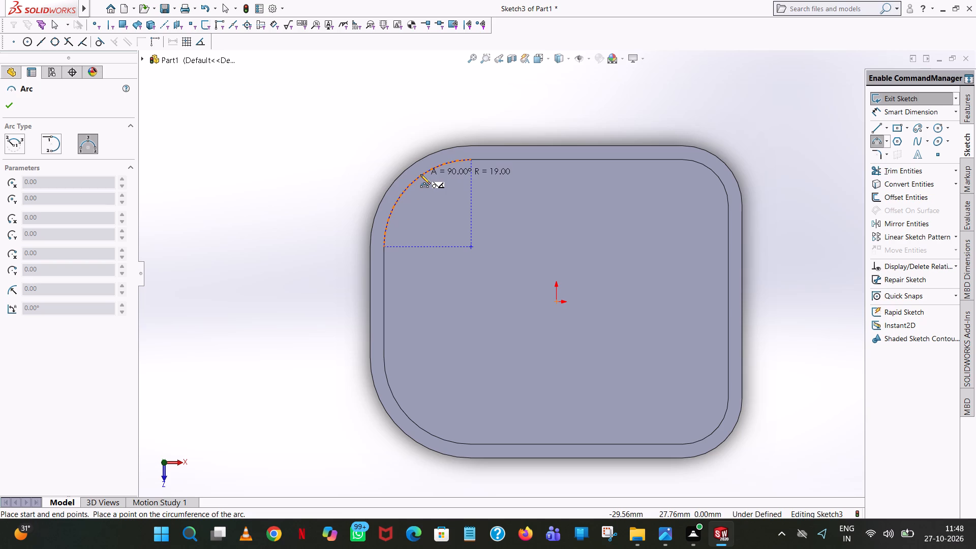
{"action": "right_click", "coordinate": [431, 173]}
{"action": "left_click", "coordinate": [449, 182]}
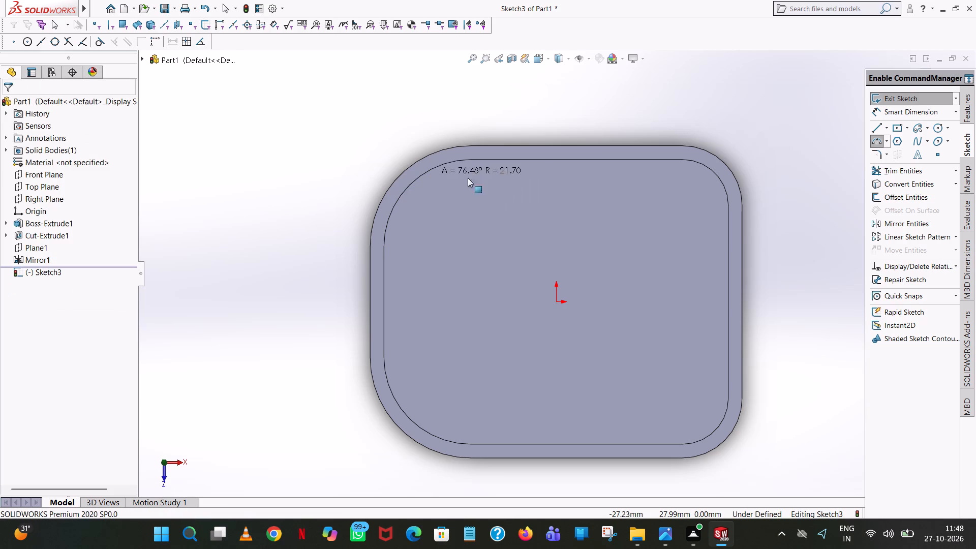
Sketch a circle of radius 13 mm centred on the arc centre of the pocket's upper-left corner.
{"action": "left_click", "coordinate": [935, 127]}
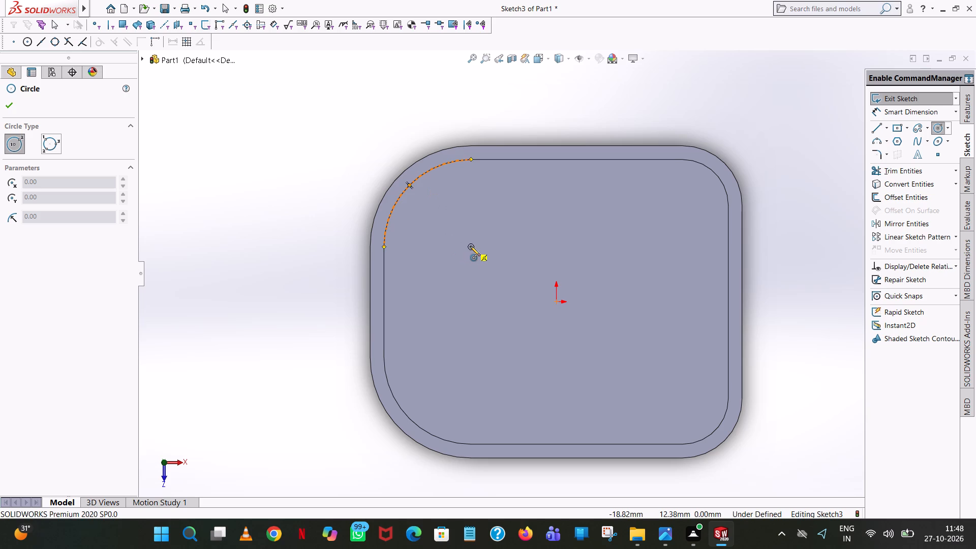
{"action": "left_click", "coordinate": [470, 246]}
{"action": "left_click", "coordinate": [430, 189]}
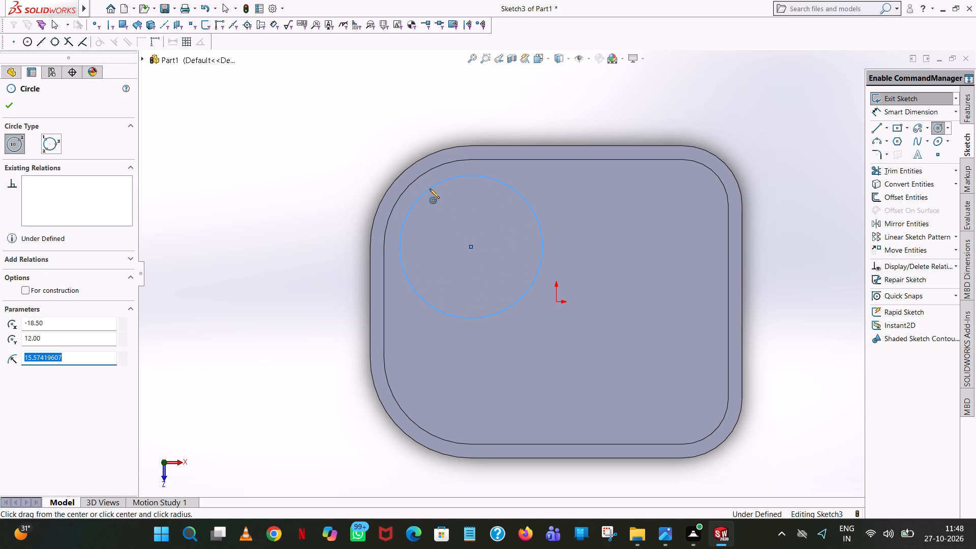
{"action": "type", "text": "13"}
{"action": "key", "text": "Return"}
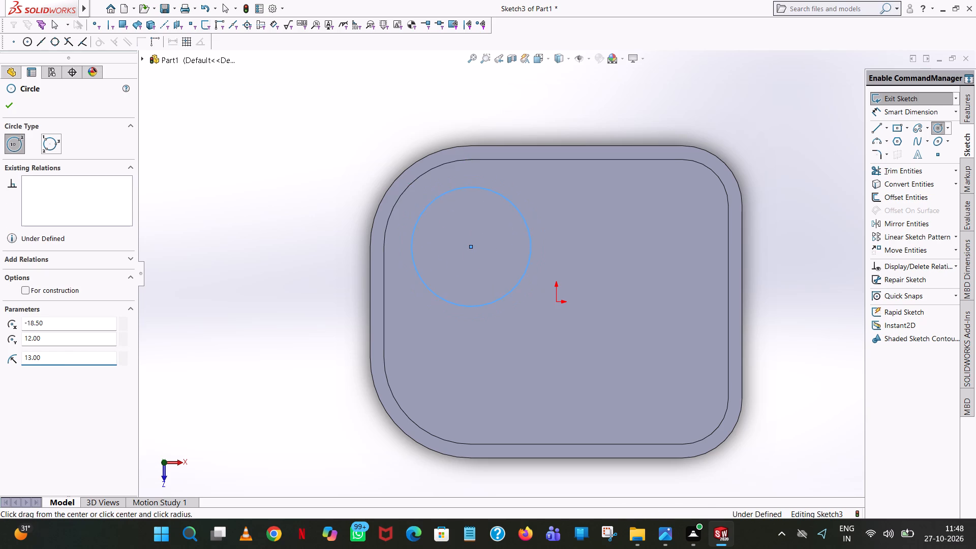
{"action": "left_click", "coordinate": [14, 103]}
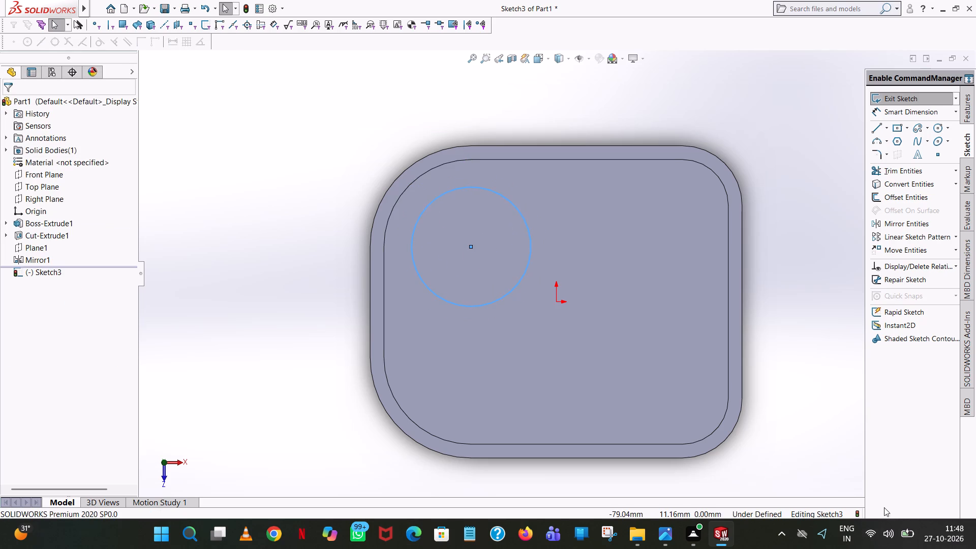
{"action": "left_click", "coordinate": [313, 207]}
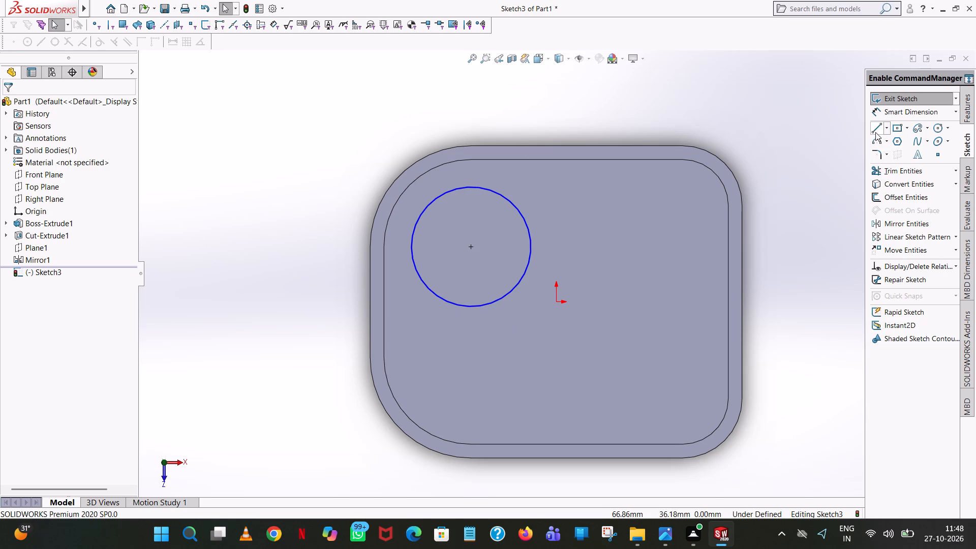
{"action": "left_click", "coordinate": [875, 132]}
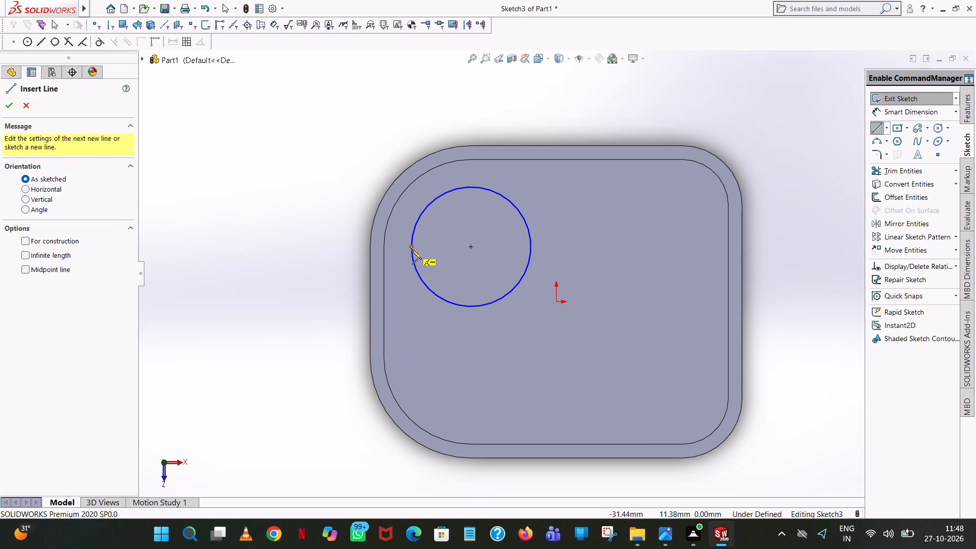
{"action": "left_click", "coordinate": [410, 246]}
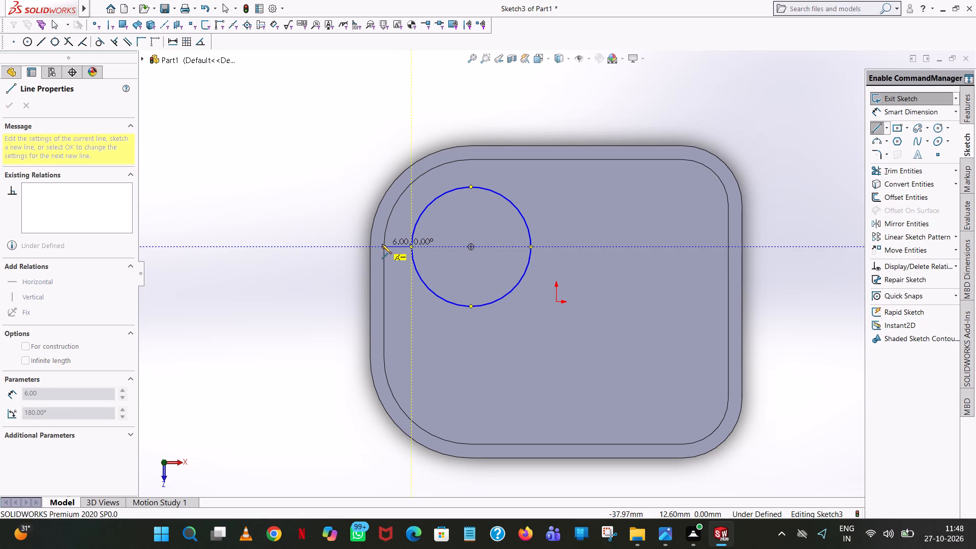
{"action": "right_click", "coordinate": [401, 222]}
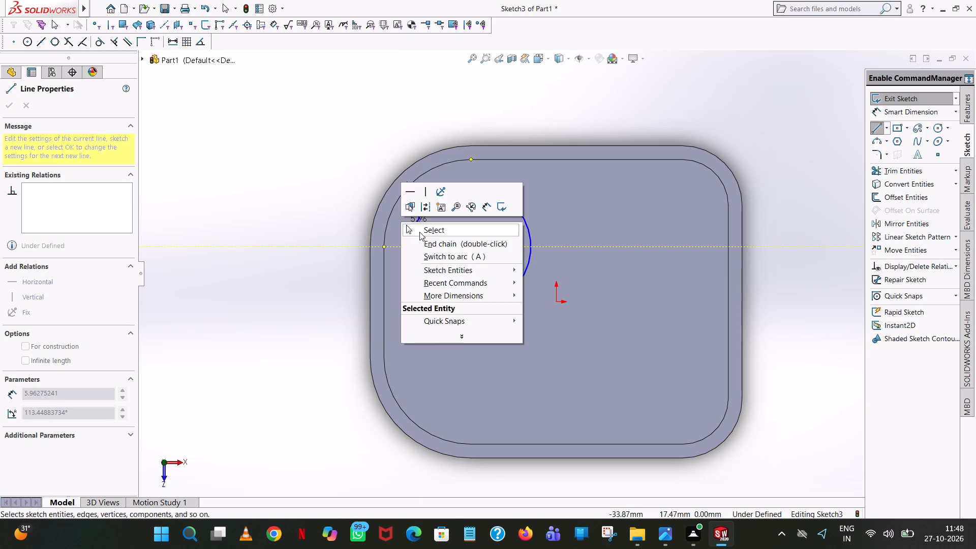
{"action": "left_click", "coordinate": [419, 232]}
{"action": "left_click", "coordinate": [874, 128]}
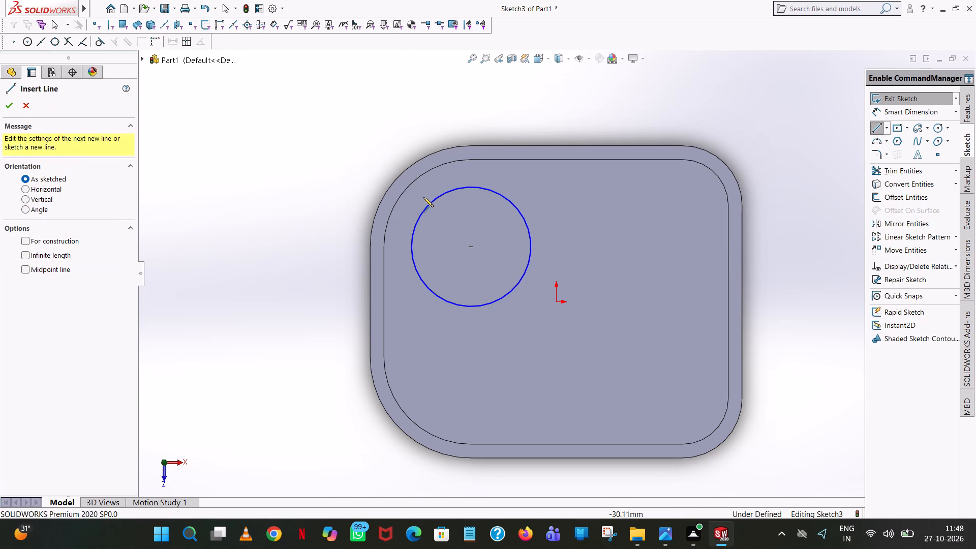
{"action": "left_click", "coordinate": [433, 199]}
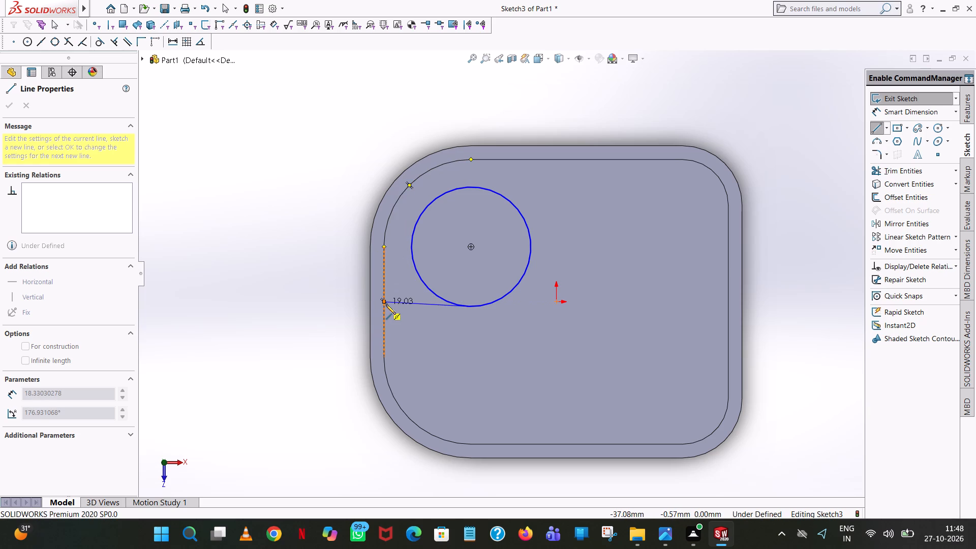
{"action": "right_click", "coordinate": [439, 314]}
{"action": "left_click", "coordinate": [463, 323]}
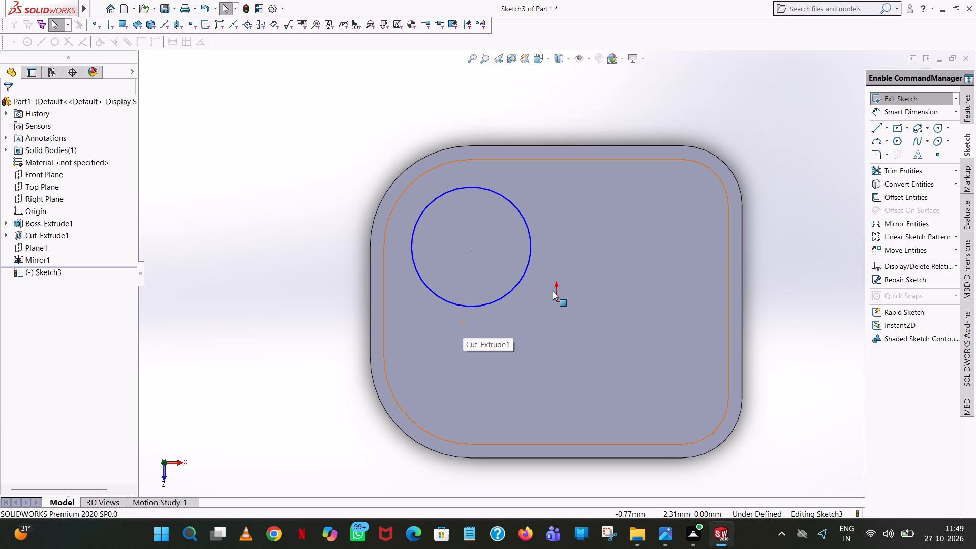
Start a new line in the pocket-floor sketch.
{"action": "left_click", "coordinate": [878, 131]}
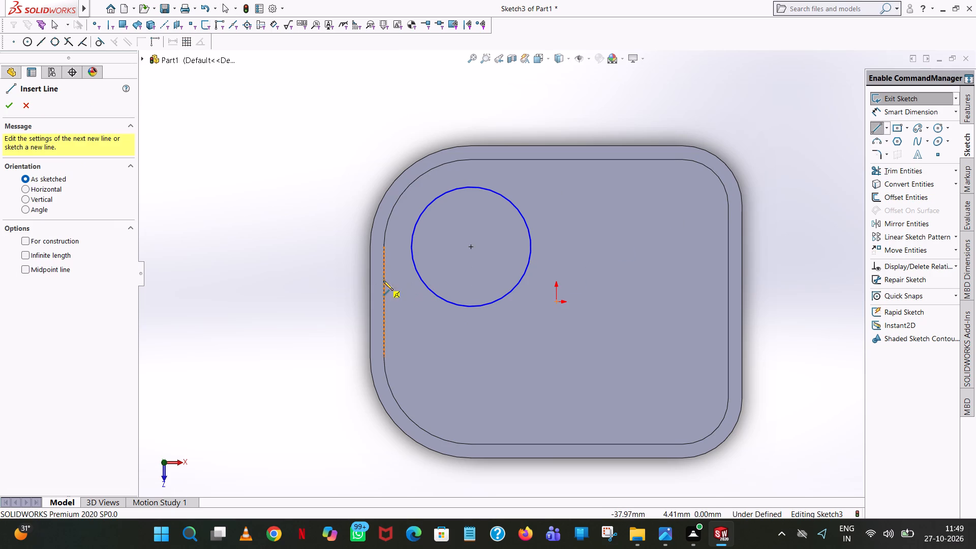
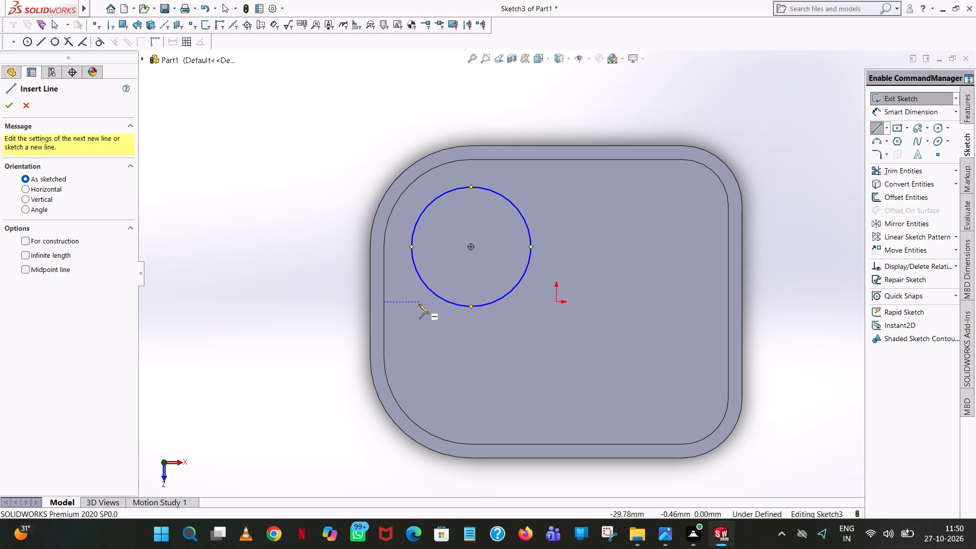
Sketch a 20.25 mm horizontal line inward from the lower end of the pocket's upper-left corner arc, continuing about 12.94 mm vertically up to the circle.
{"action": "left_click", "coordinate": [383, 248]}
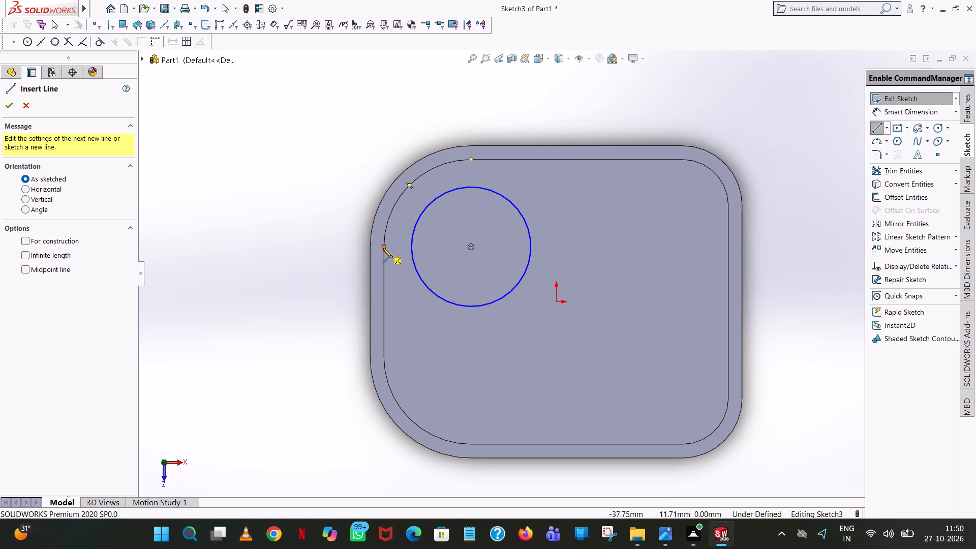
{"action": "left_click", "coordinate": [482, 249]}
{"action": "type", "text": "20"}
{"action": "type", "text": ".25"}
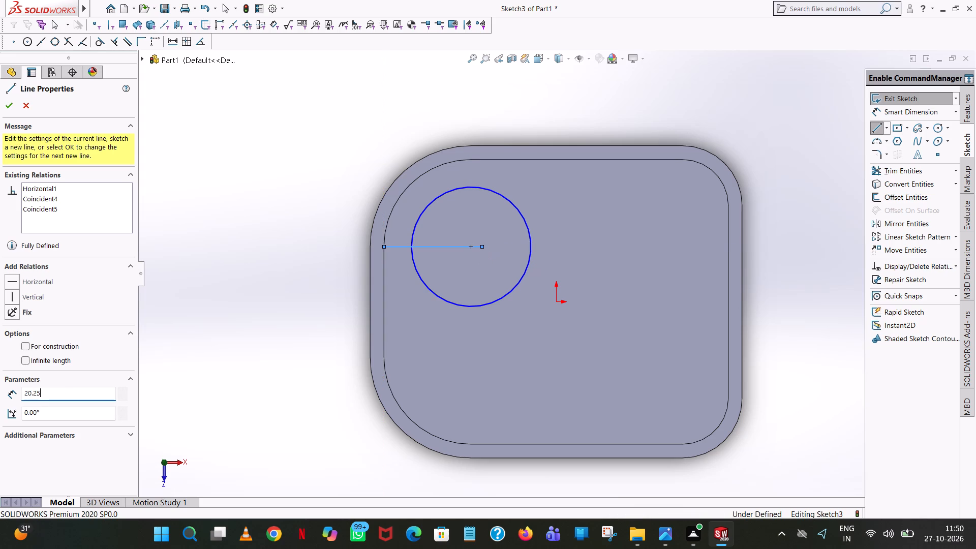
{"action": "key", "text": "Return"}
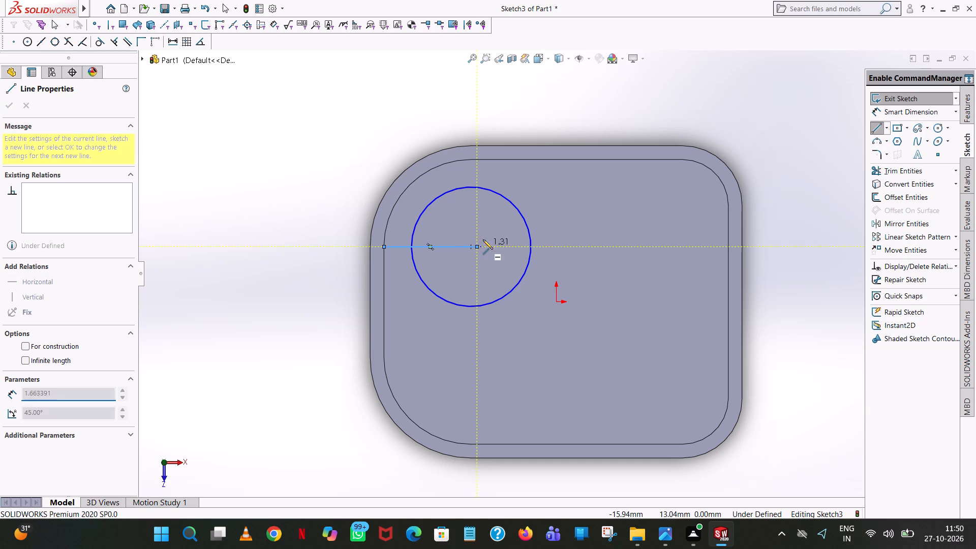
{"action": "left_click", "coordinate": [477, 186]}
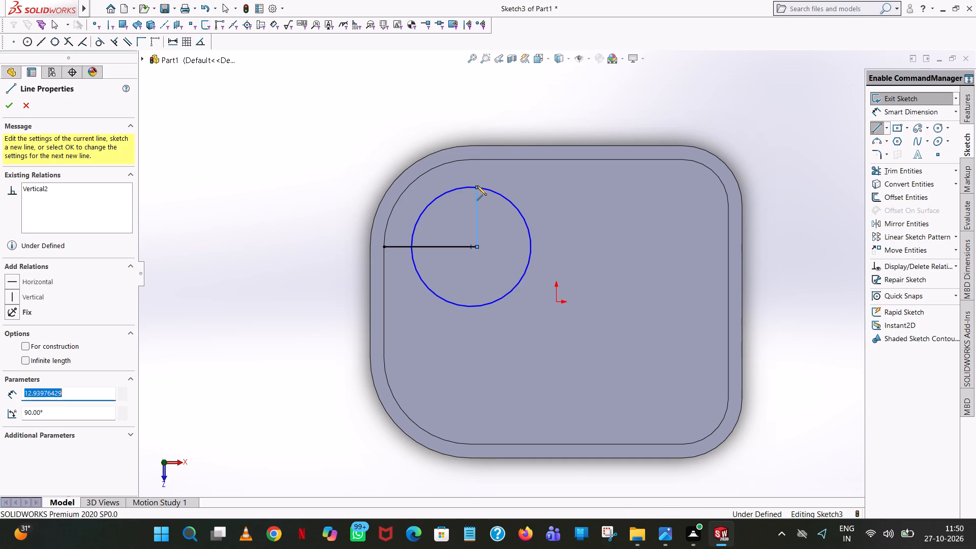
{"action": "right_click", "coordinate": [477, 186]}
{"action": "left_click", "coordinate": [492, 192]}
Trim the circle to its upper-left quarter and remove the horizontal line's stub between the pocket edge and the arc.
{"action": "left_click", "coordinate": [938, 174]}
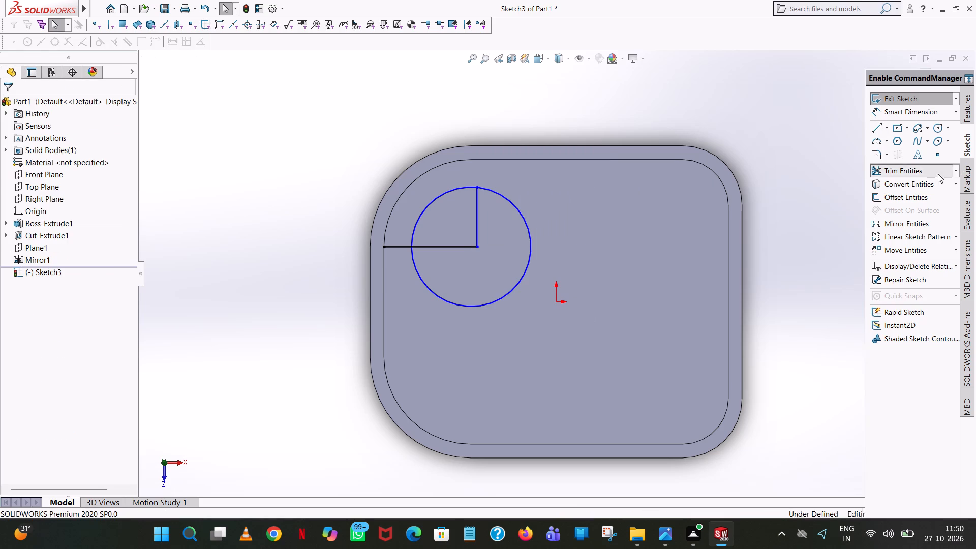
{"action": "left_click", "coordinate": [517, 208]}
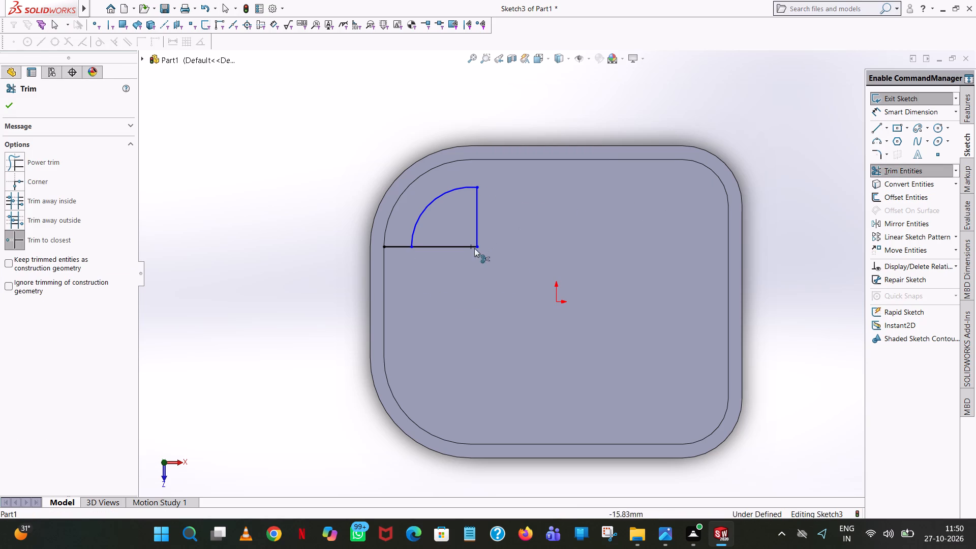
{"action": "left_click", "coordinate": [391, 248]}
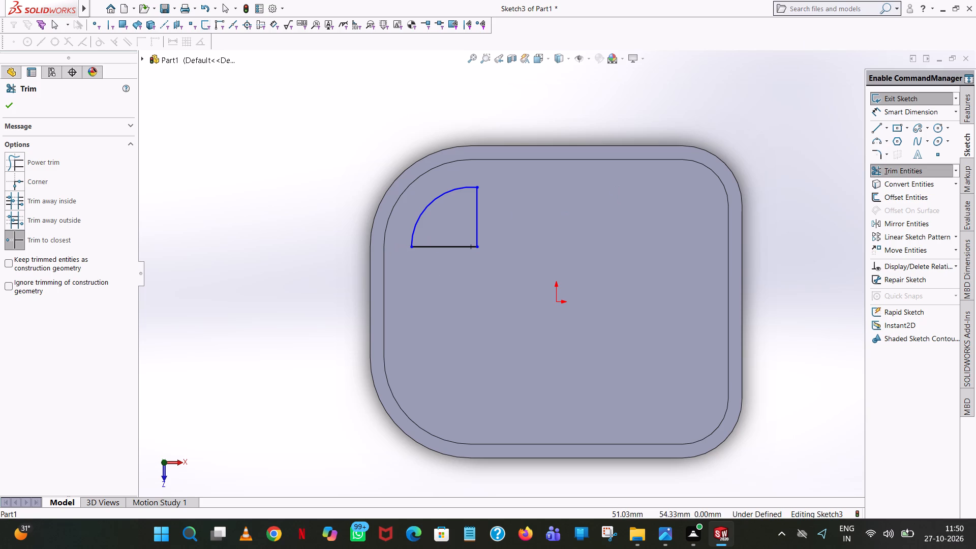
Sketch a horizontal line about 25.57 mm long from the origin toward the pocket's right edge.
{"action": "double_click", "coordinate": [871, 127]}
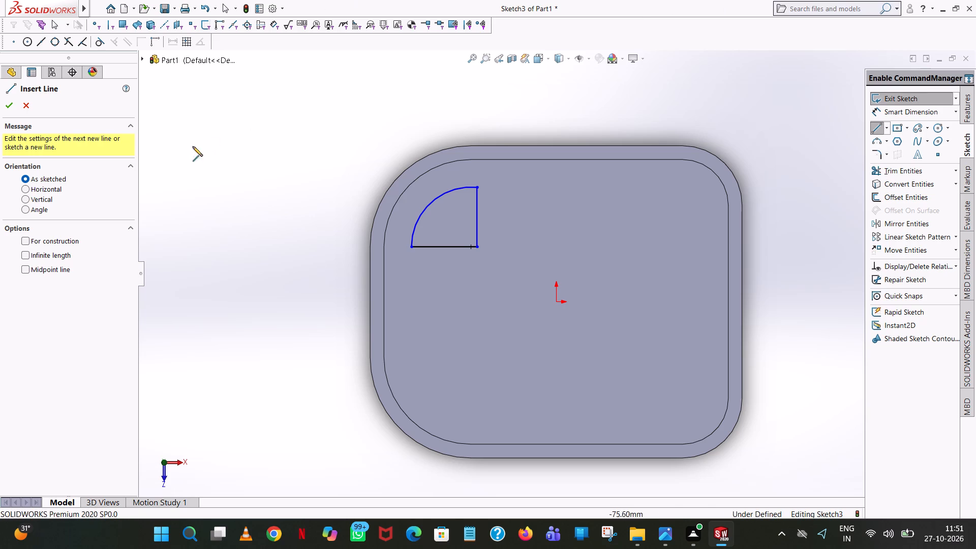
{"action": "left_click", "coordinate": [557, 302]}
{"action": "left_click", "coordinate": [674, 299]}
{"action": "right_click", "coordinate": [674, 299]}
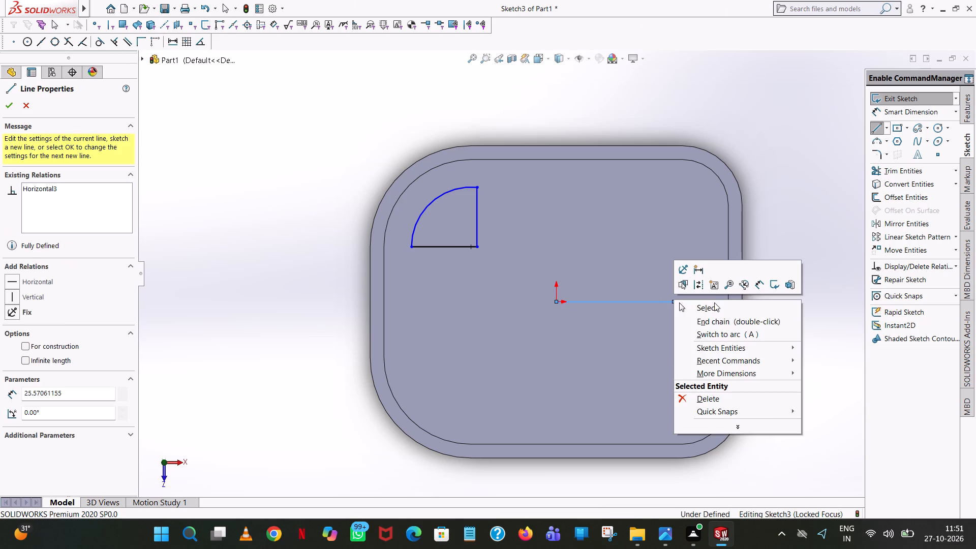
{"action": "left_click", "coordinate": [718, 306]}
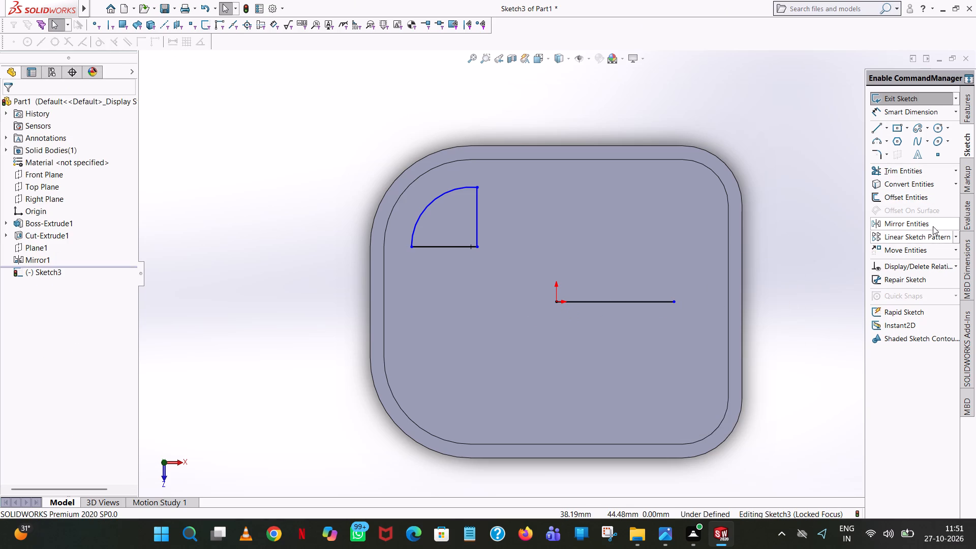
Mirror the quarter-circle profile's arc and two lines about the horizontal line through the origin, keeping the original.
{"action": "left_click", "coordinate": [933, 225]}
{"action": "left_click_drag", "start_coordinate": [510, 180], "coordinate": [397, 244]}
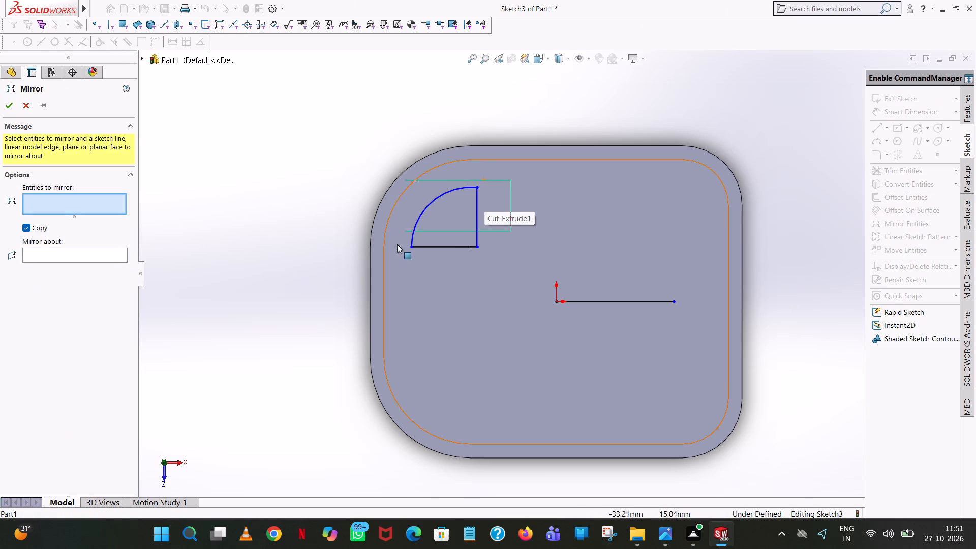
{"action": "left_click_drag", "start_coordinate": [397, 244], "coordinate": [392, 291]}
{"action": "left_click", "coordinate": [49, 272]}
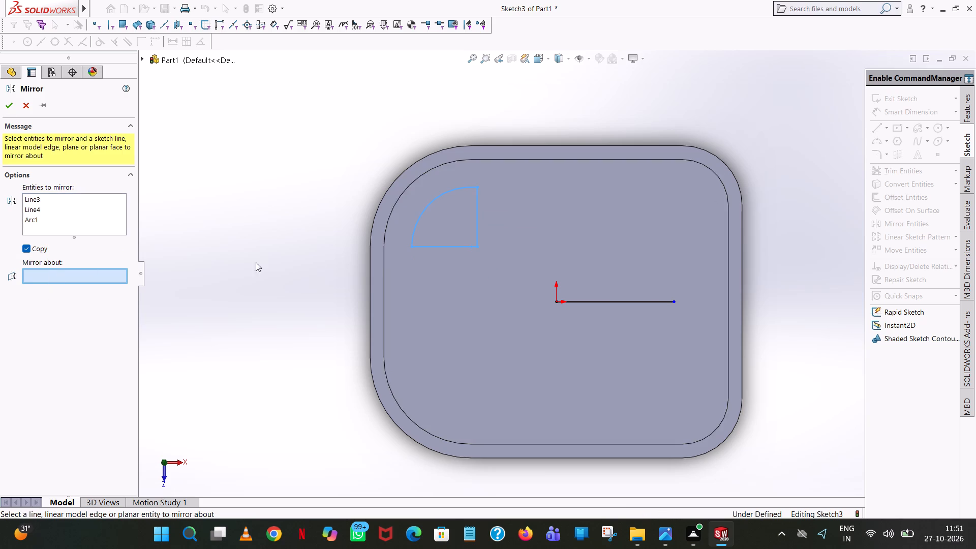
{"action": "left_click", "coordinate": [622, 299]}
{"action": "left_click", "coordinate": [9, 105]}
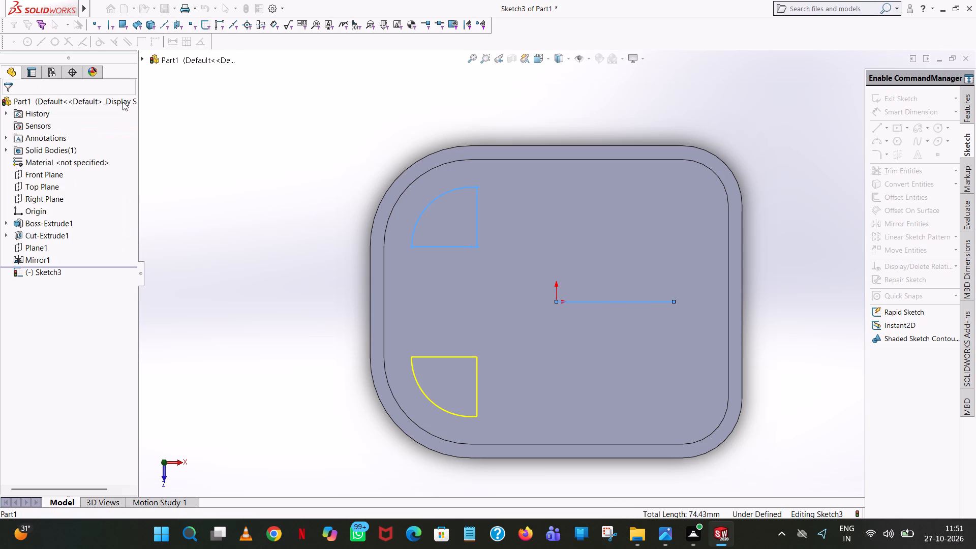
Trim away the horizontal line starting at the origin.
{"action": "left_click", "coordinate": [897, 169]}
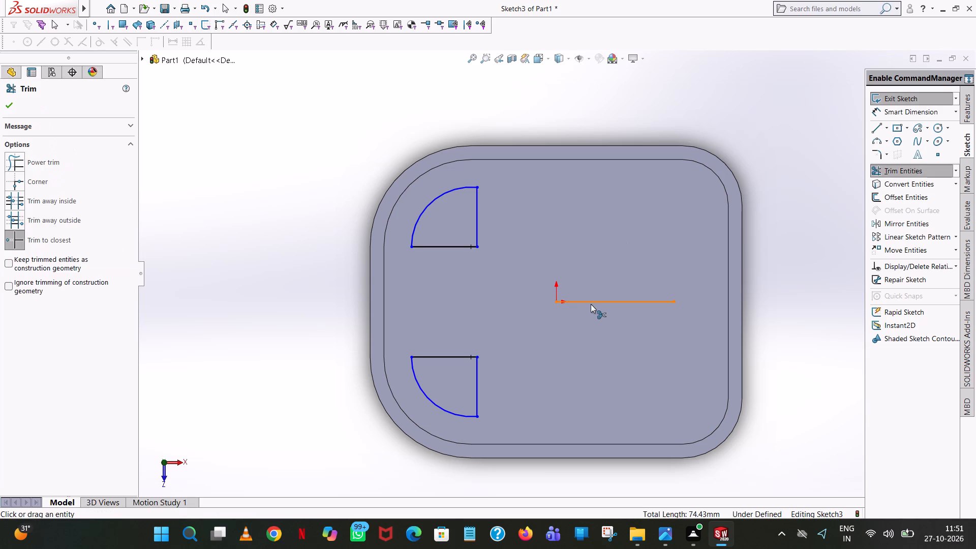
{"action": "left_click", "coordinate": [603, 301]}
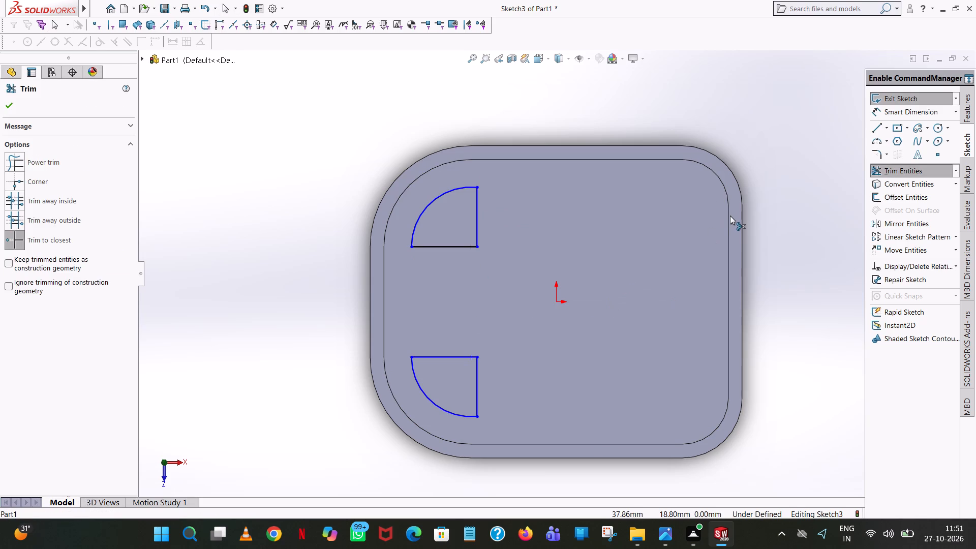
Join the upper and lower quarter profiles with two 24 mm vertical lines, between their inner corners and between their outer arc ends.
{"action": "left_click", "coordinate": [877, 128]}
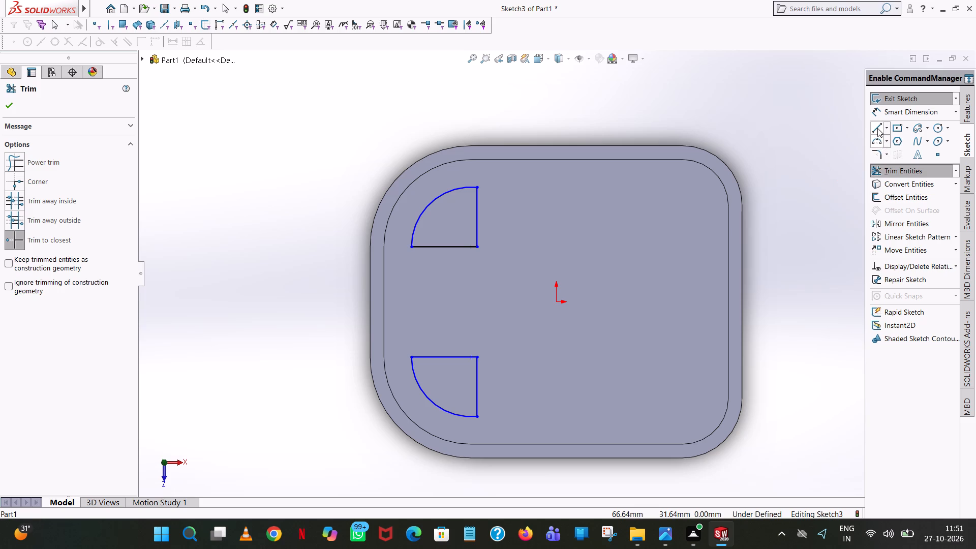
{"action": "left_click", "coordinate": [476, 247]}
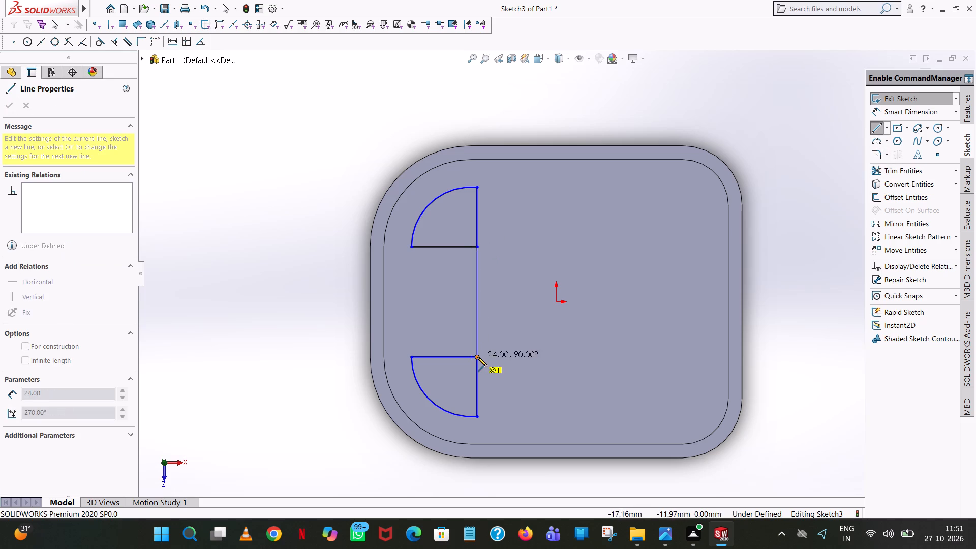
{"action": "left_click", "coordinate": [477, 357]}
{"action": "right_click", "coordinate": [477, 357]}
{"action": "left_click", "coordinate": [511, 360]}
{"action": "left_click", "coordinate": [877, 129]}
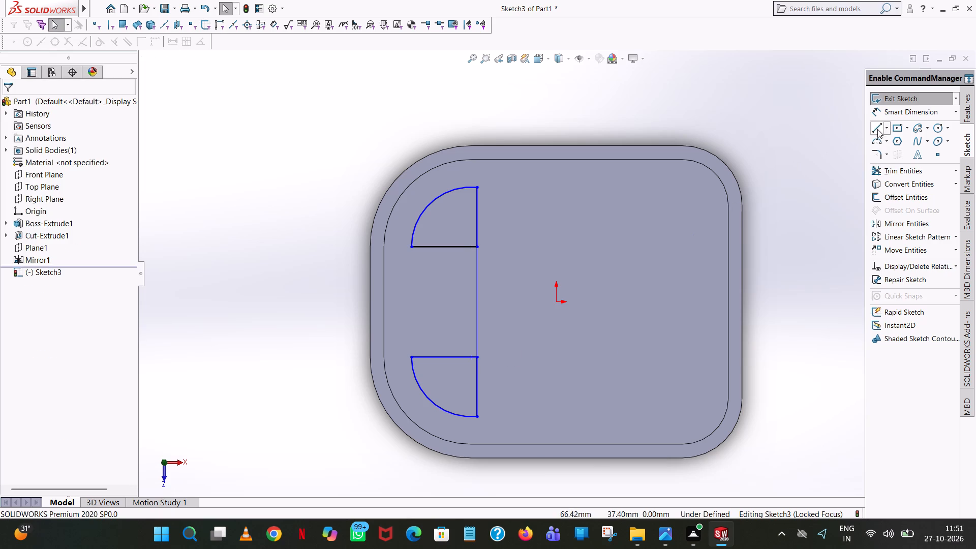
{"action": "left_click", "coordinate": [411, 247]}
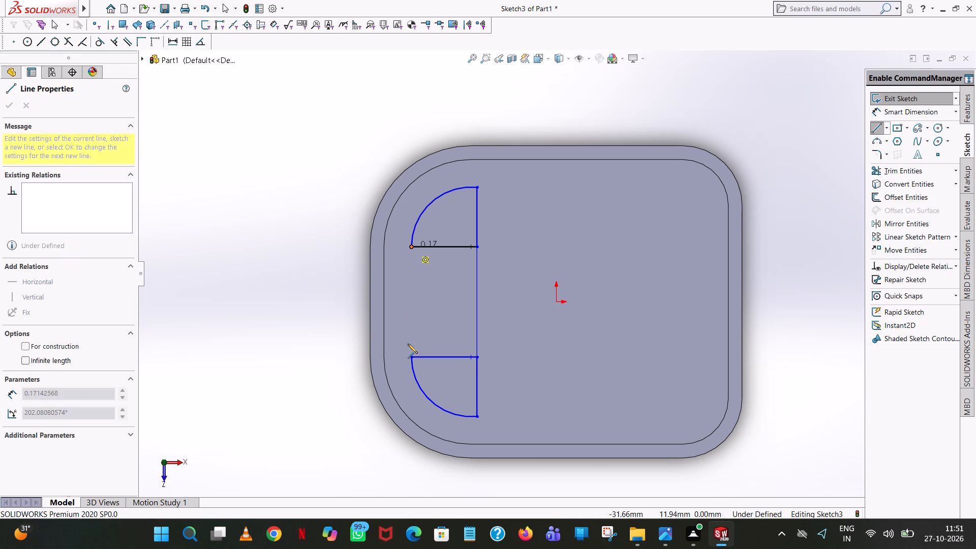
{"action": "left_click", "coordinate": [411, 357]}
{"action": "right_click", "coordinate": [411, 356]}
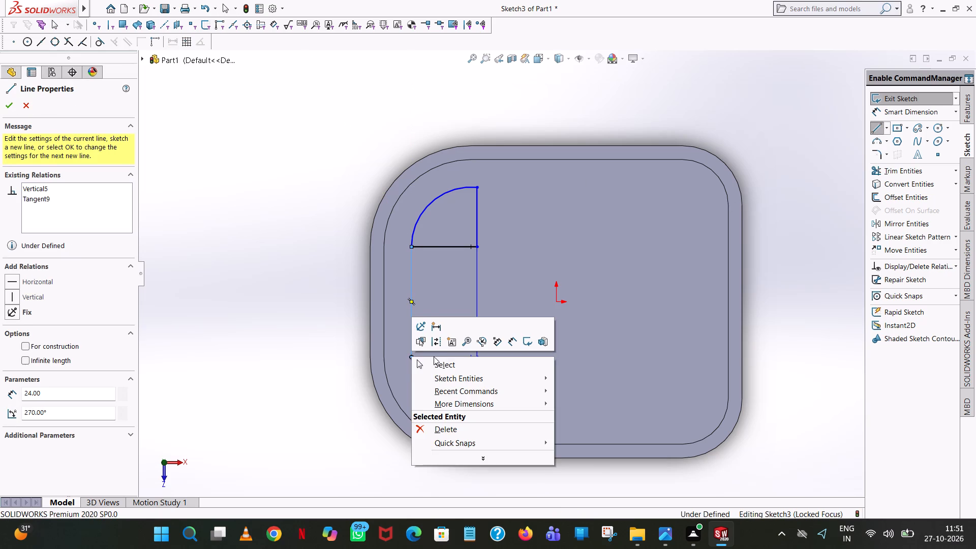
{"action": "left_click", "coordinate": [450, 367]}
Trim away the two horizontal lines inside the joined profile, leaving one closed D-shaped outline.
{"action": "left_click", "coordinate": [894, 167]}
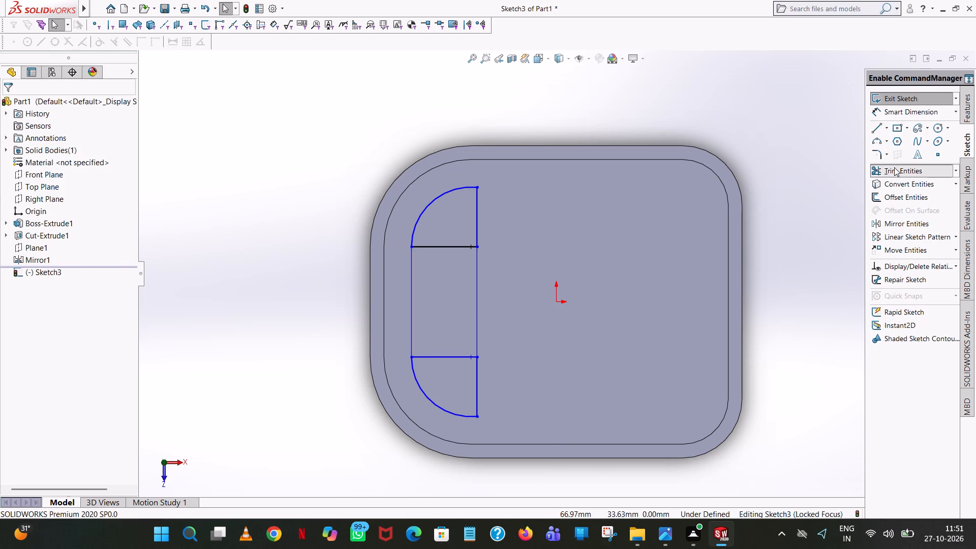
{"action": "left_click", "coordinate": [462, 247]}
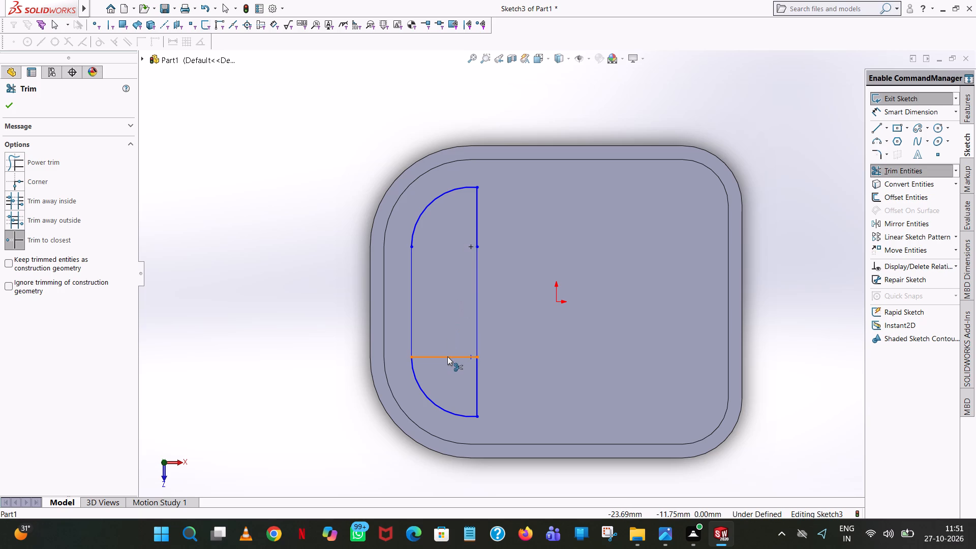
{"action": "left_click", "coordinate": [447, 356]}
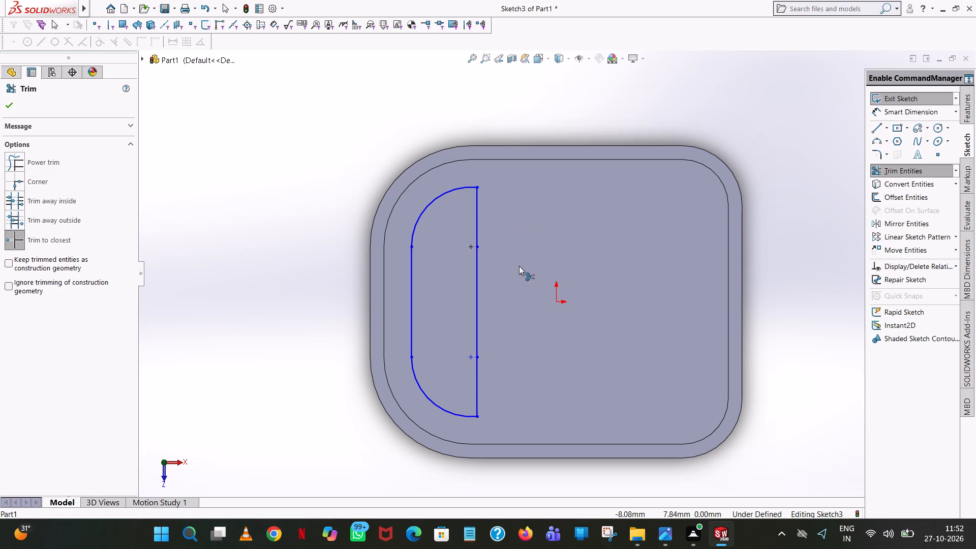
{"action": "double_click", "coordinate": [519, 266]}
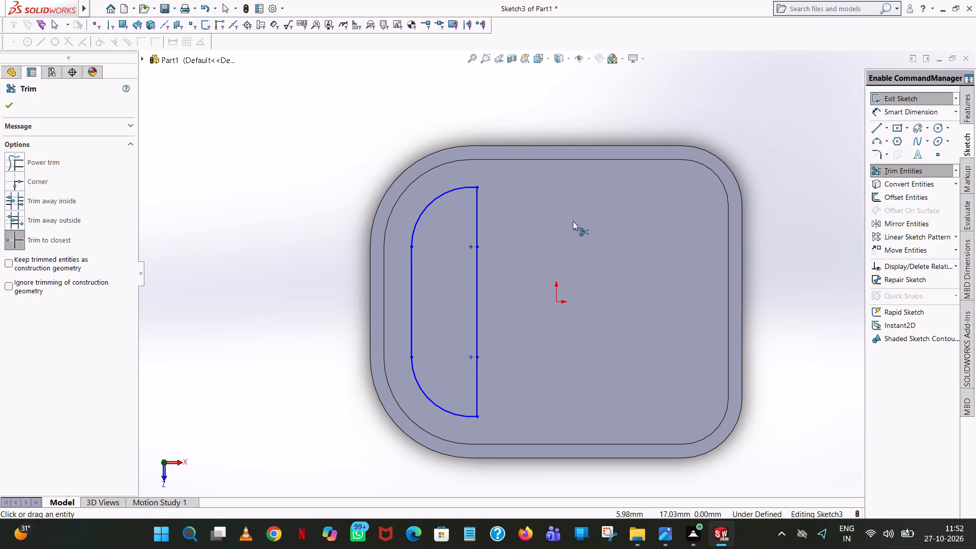
Trim away every arc and line of the D-shaped outline to empty the pocket-floor sketch.
{"action": "left_click", "coordinate": [454, 190]}
{"action": "left_click", "coordinate": [410, 280]}
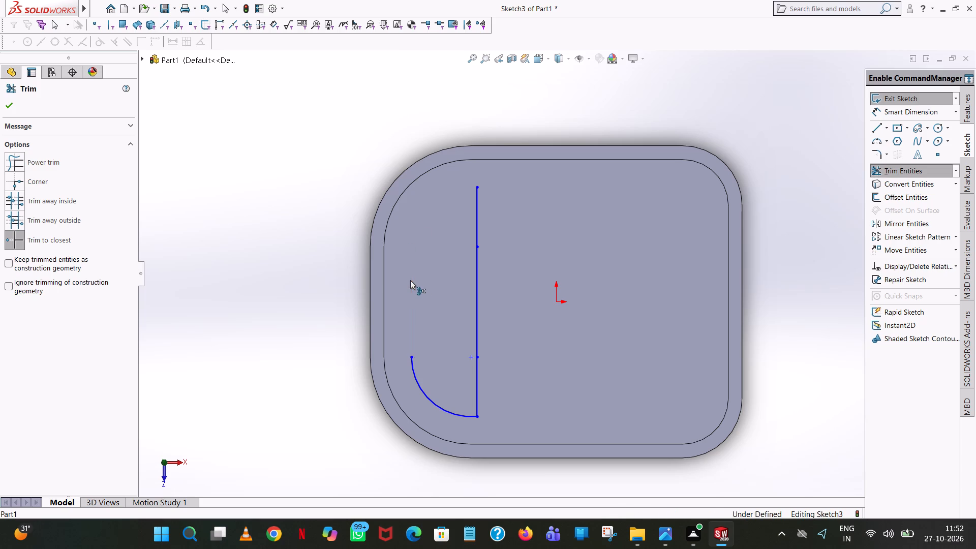
{"action": "left_click", "coordinate": [424, 395]}
{"action": "left_click", "coordinate": [480, 327]}
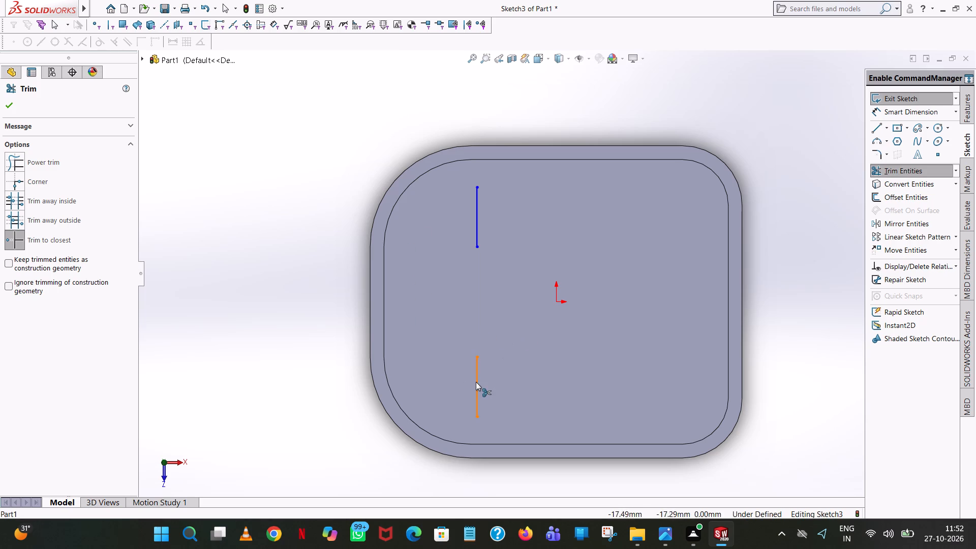
{"action": "left_click", "coordinate": [476, 382]}
{"action": "left_click", "coordinate": [479, 216]}
{"action": "left_click", "coordinate": [10, 102]}
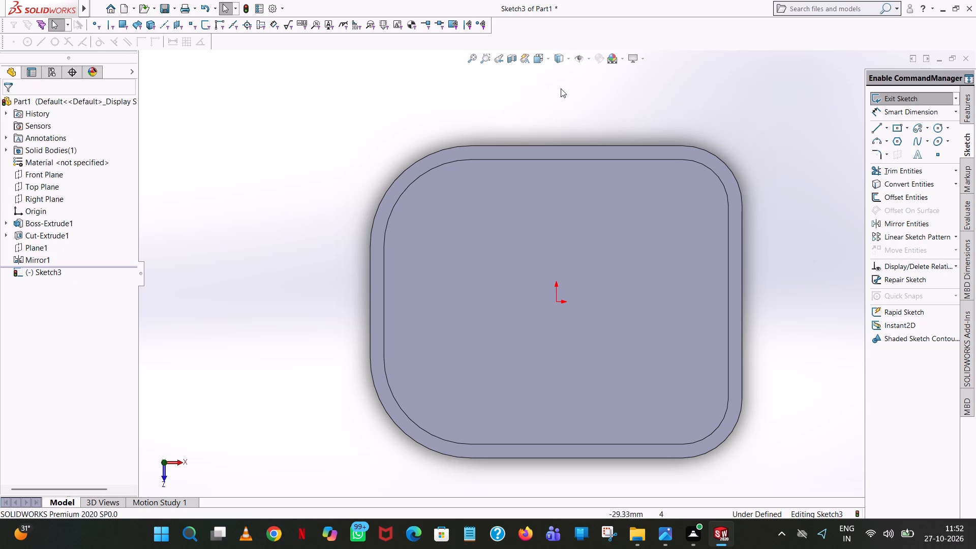
Sketch a three-point arc of 19 mm radius and 90° over the pocket's upper-left corner edge, from its left end to its top end.
{"action": "left_click", "coordinate": [881, 141]}
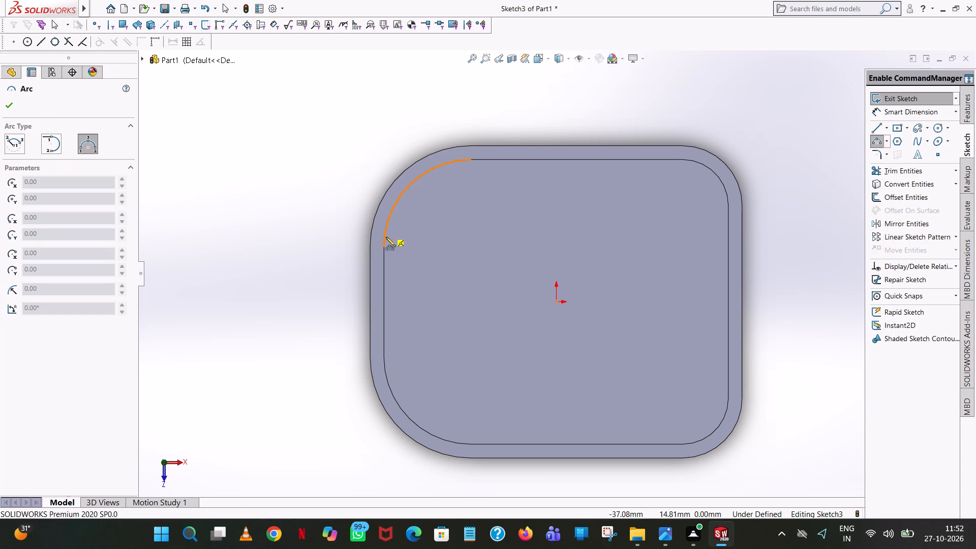
{"action": "left_click", "coordinate": [384, 248]}
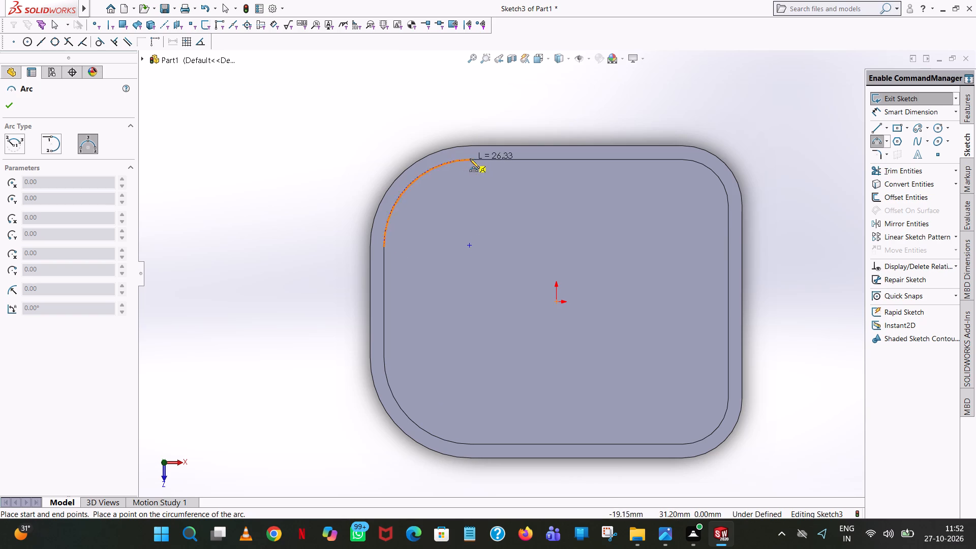
{"action": "left_click", "coordinate": [470, 160]}
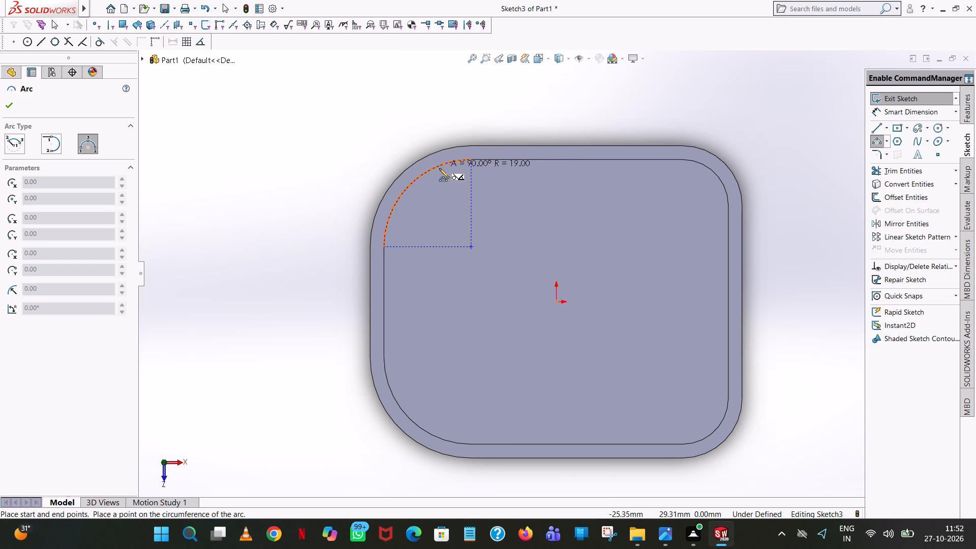
{"action": "left_click", "coordinate": [427, 172]}
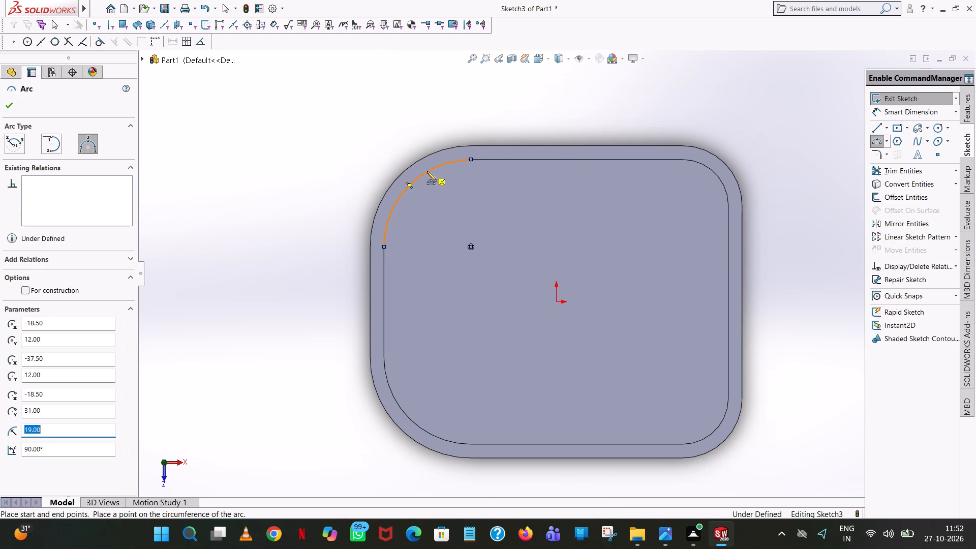
{"action": "right_click", "coordinate": [426, 171]}
{"action": "left_click", "coordinate": [466, 179]}
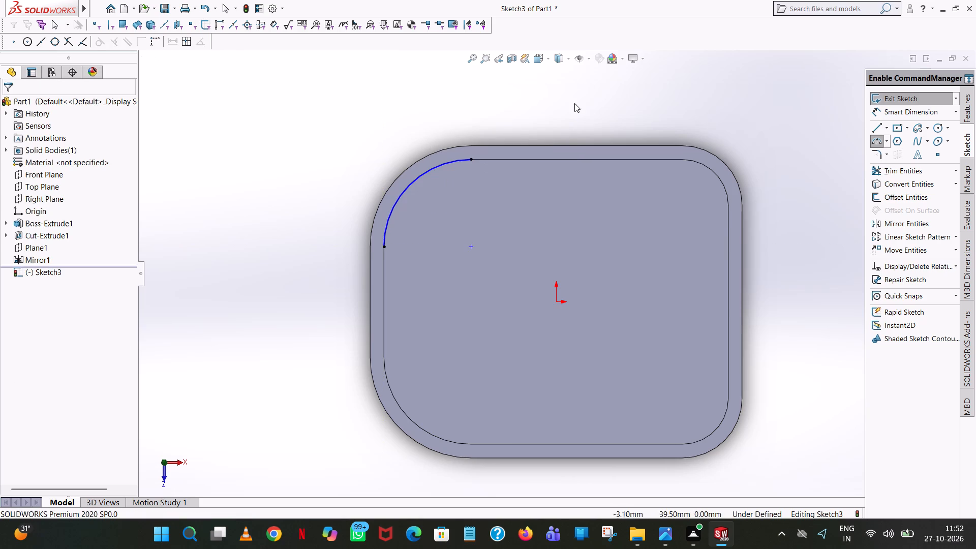
{"action": "left_click", "coordinate": [924, 223]}
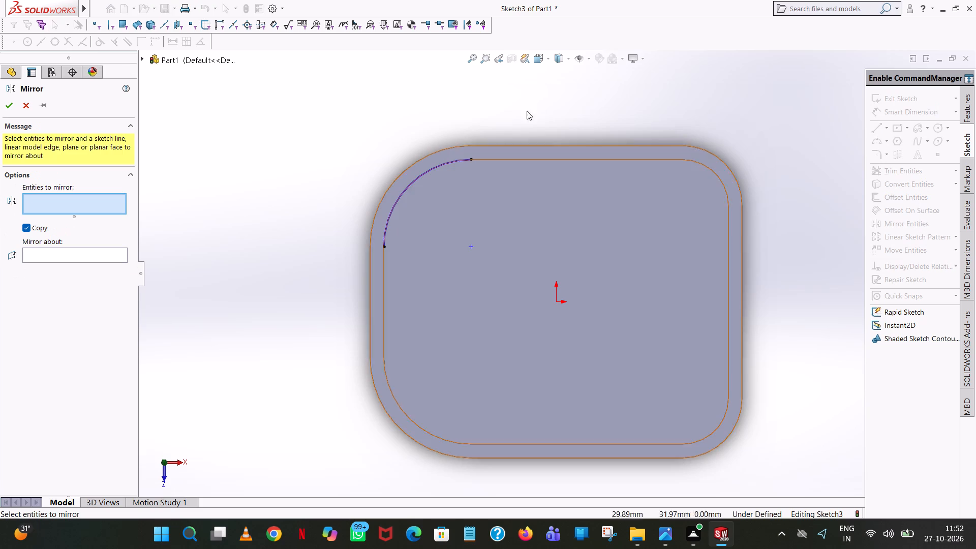
{"action": "left_click", "coordinate": [22, 103]}
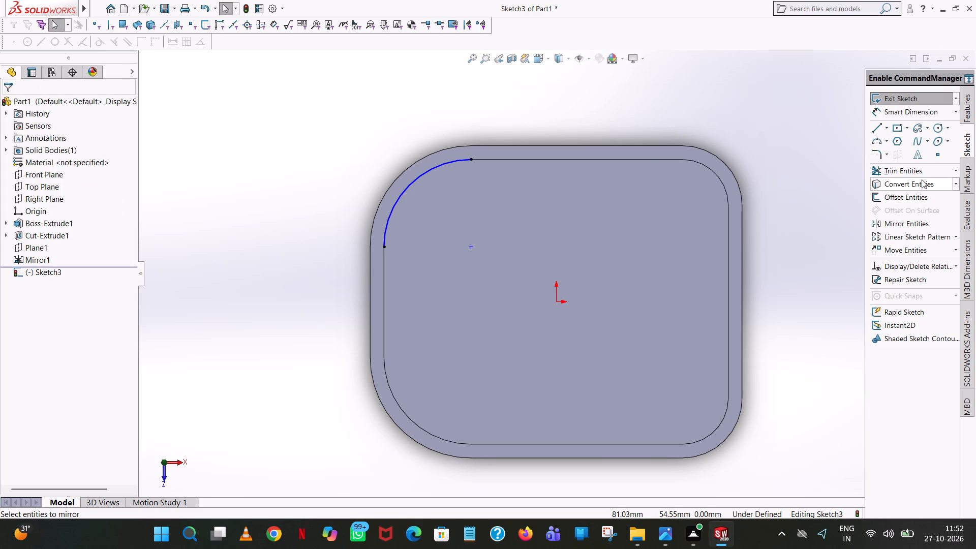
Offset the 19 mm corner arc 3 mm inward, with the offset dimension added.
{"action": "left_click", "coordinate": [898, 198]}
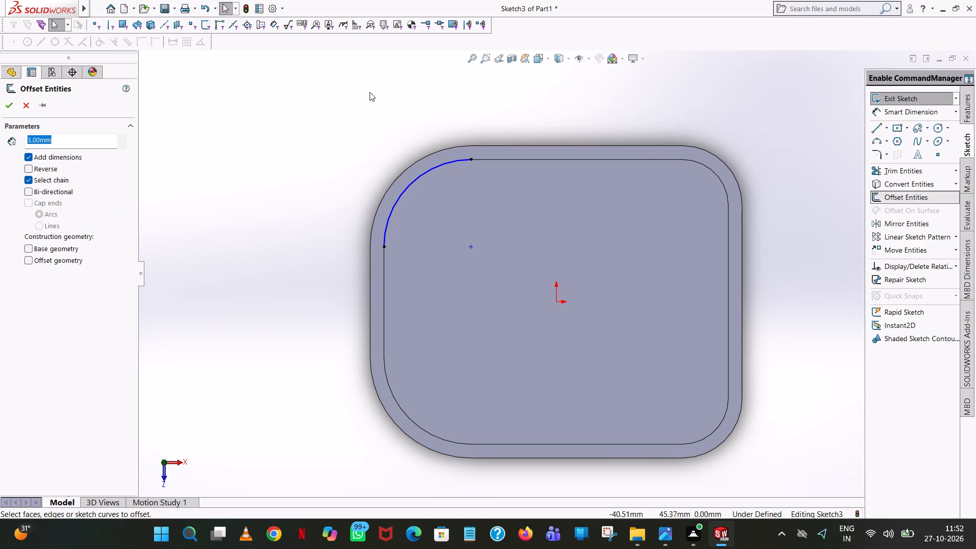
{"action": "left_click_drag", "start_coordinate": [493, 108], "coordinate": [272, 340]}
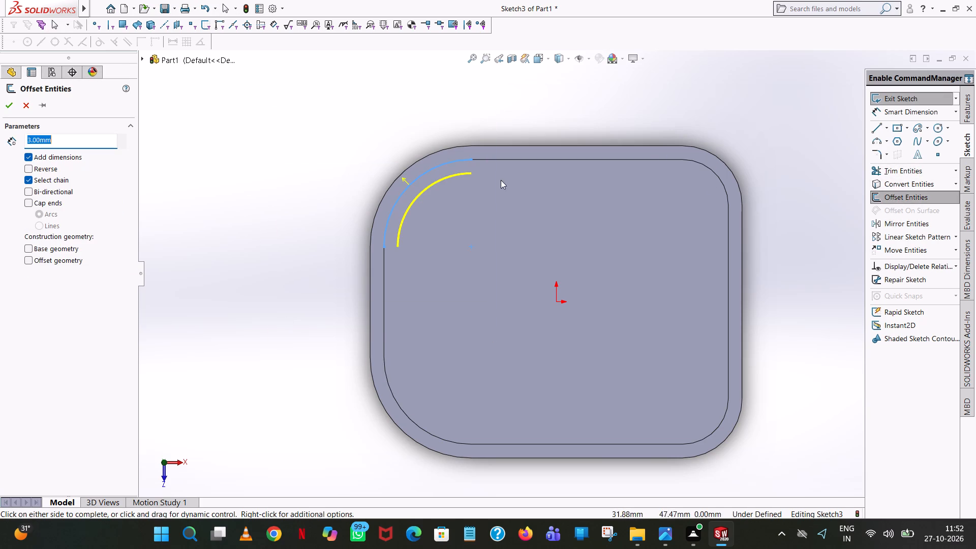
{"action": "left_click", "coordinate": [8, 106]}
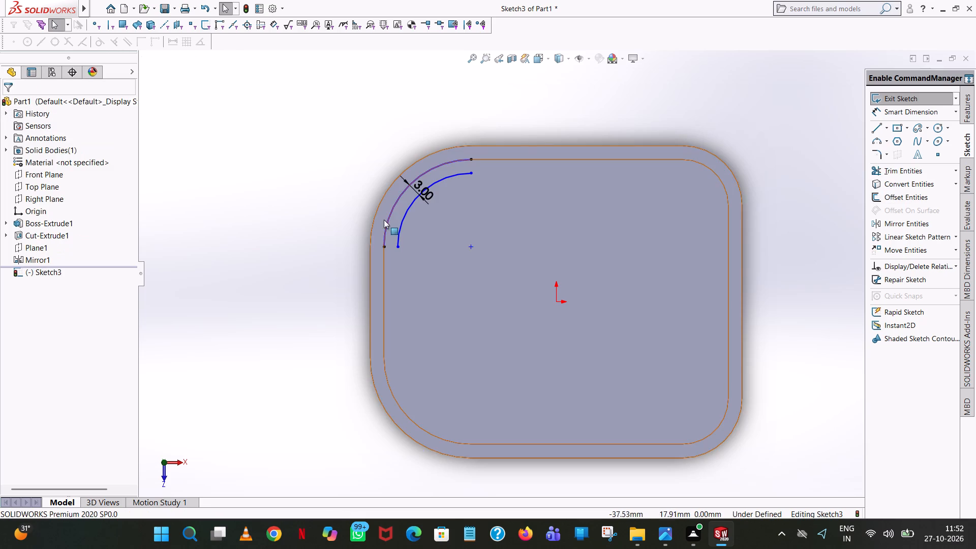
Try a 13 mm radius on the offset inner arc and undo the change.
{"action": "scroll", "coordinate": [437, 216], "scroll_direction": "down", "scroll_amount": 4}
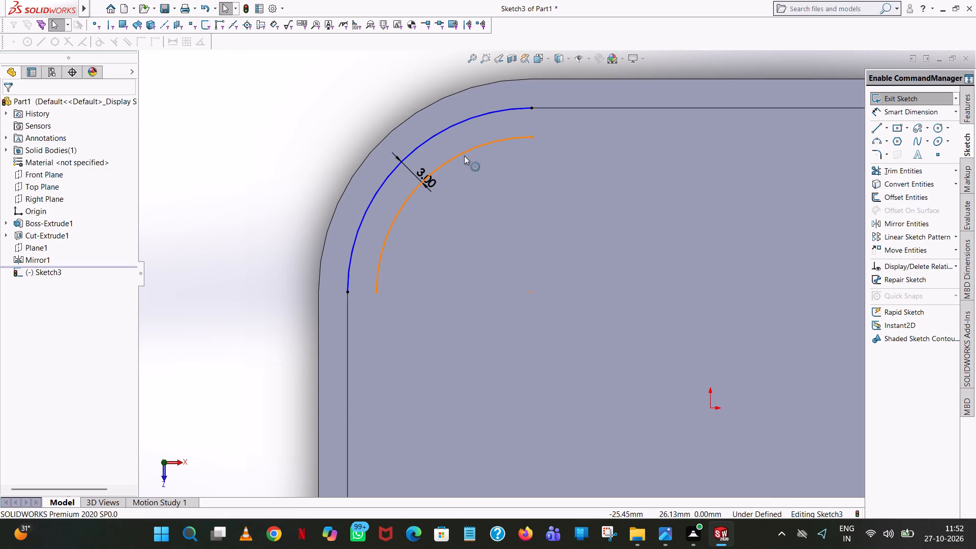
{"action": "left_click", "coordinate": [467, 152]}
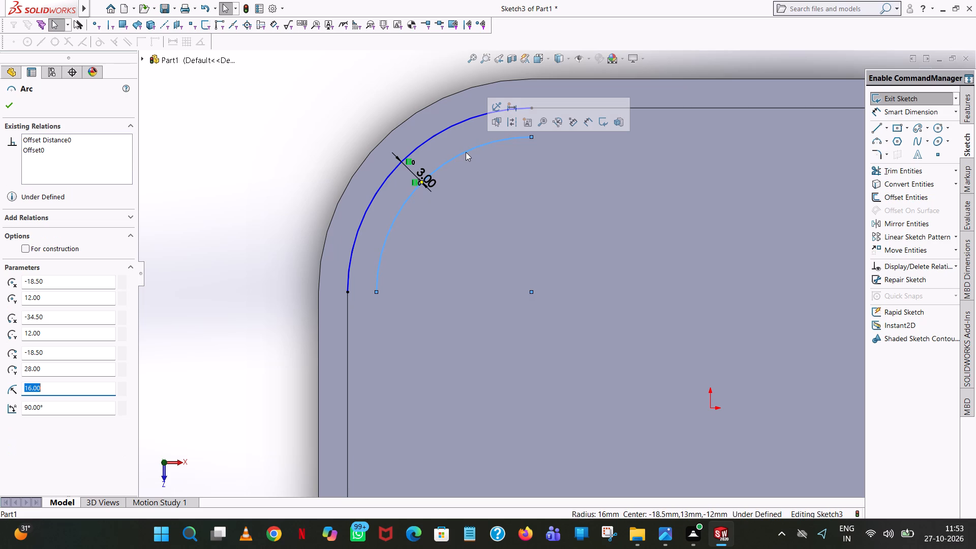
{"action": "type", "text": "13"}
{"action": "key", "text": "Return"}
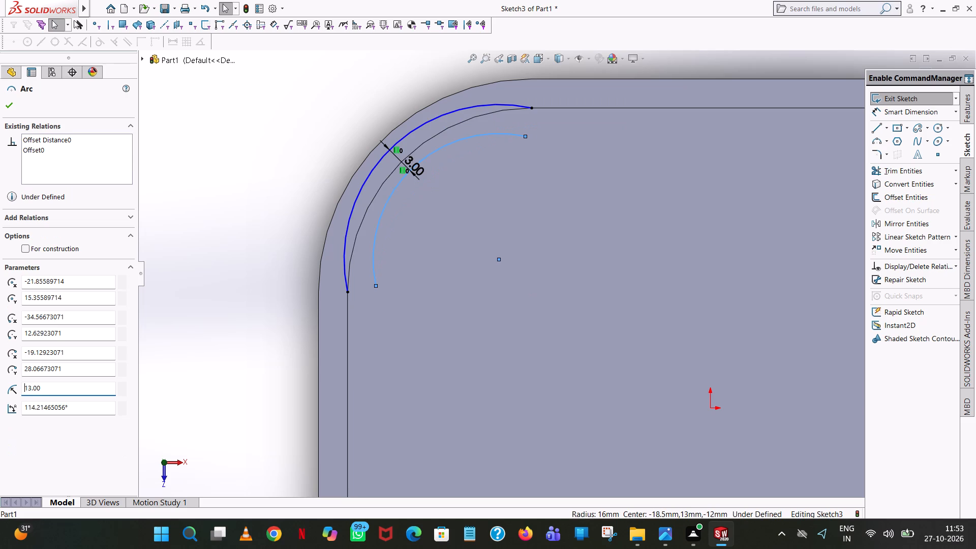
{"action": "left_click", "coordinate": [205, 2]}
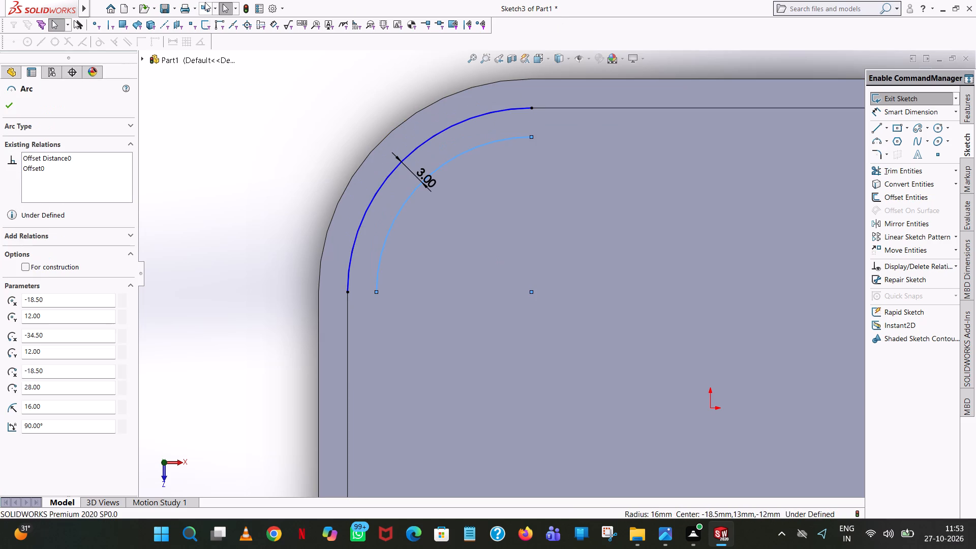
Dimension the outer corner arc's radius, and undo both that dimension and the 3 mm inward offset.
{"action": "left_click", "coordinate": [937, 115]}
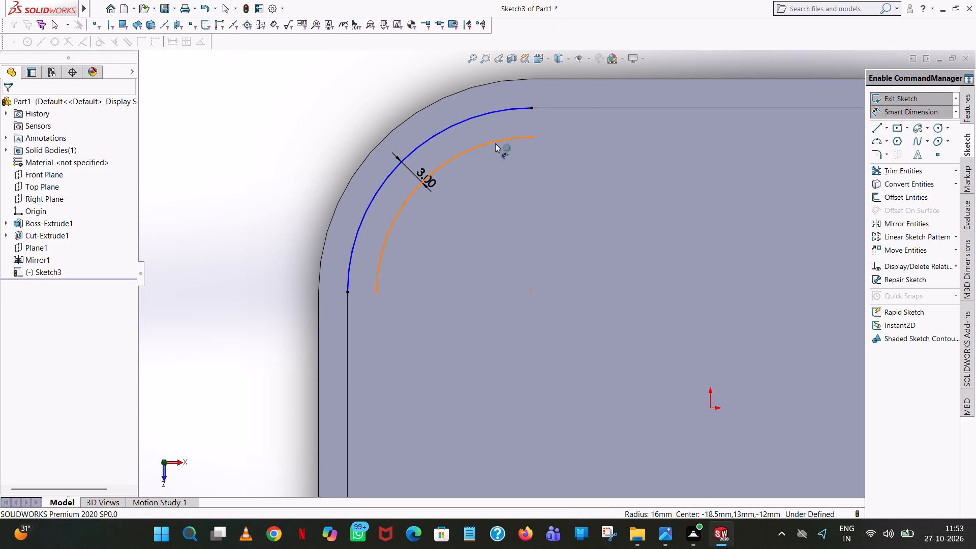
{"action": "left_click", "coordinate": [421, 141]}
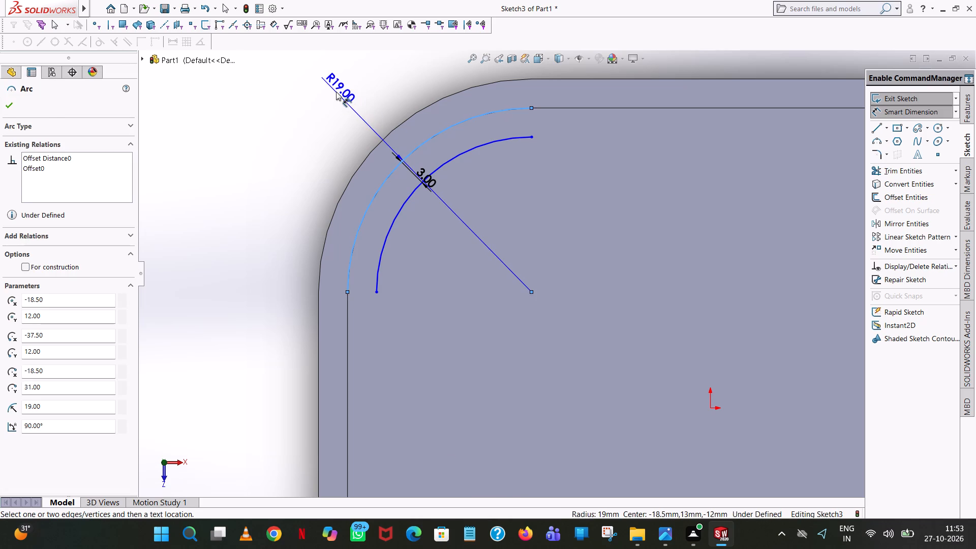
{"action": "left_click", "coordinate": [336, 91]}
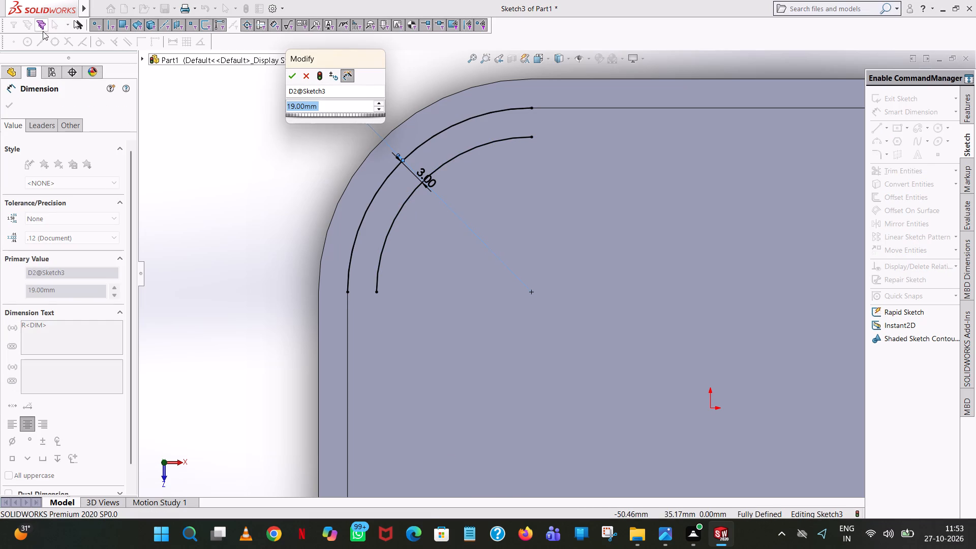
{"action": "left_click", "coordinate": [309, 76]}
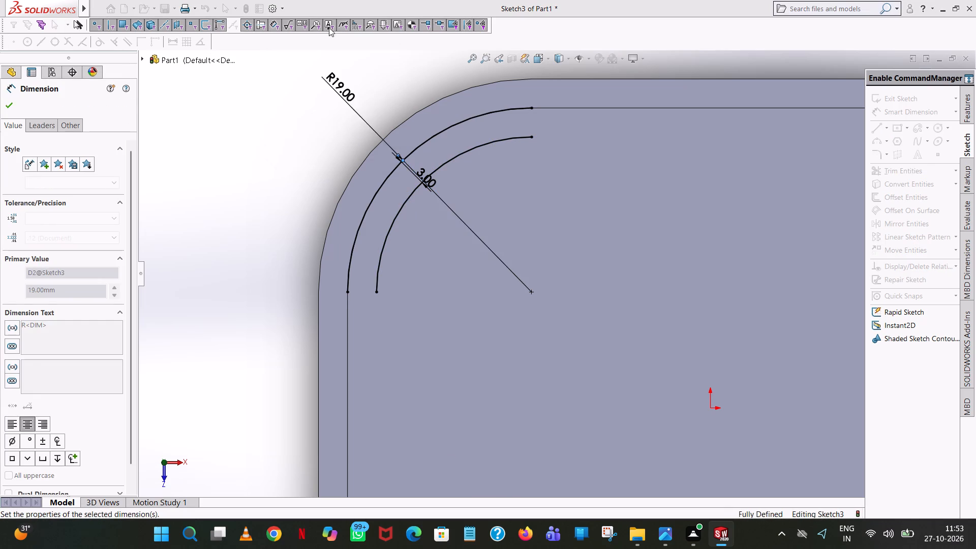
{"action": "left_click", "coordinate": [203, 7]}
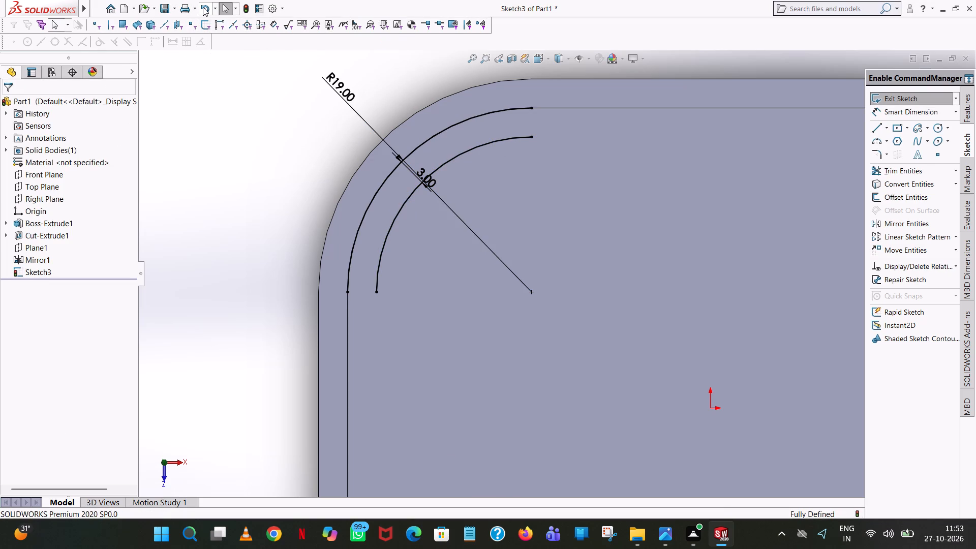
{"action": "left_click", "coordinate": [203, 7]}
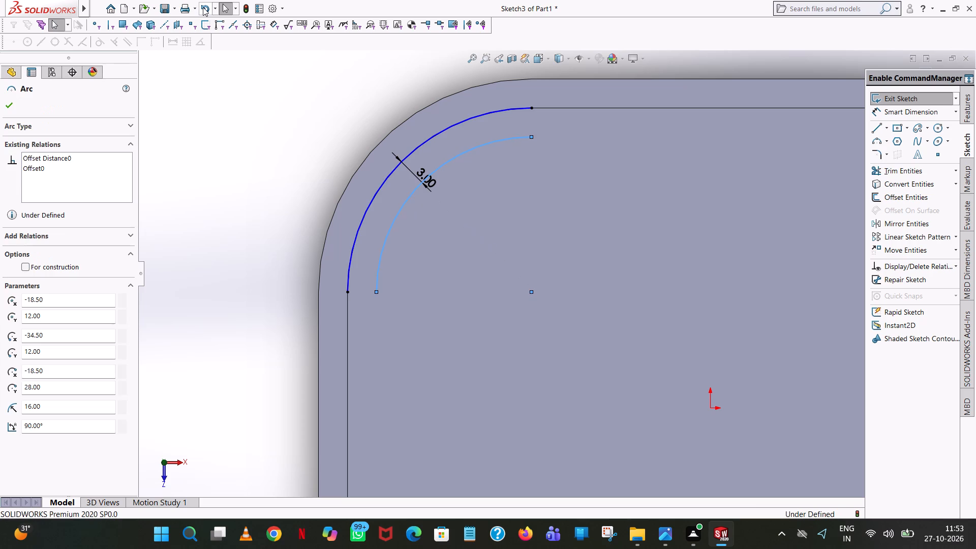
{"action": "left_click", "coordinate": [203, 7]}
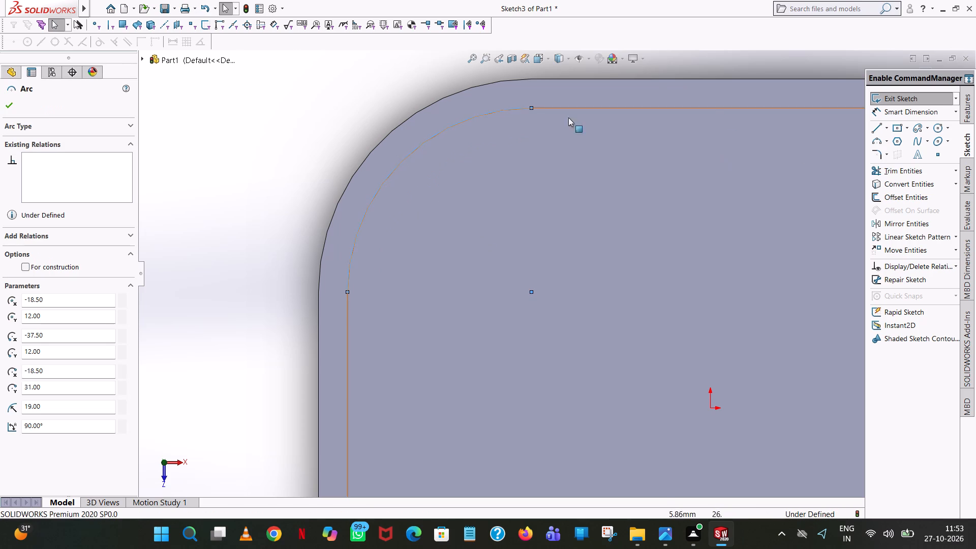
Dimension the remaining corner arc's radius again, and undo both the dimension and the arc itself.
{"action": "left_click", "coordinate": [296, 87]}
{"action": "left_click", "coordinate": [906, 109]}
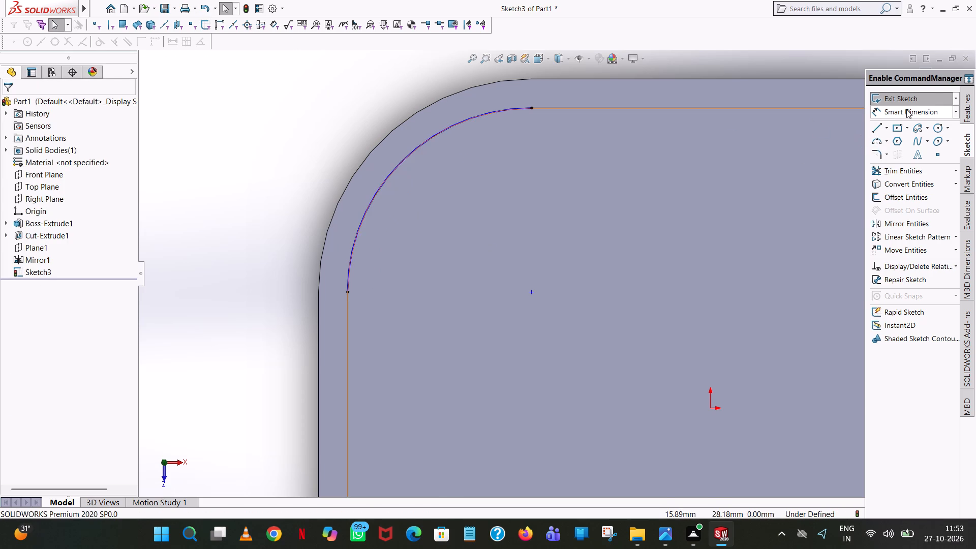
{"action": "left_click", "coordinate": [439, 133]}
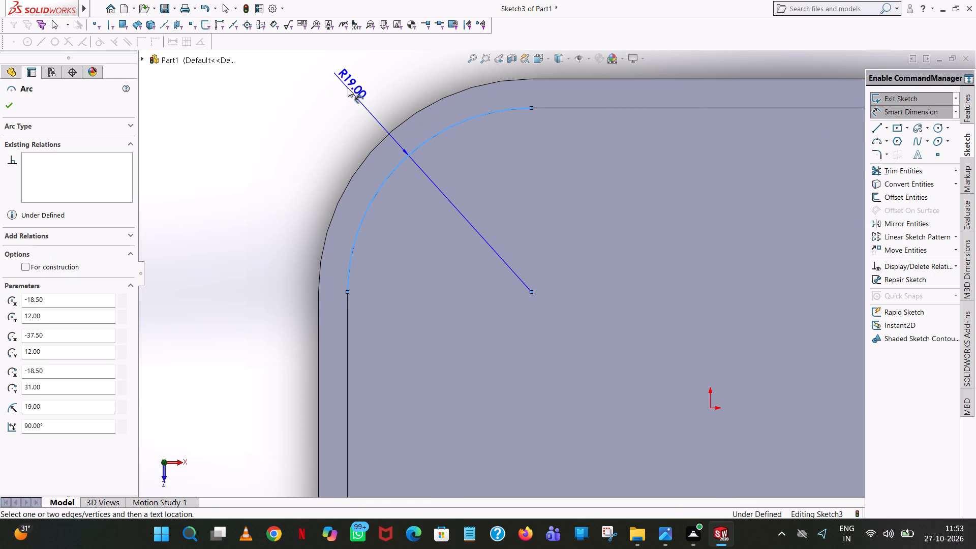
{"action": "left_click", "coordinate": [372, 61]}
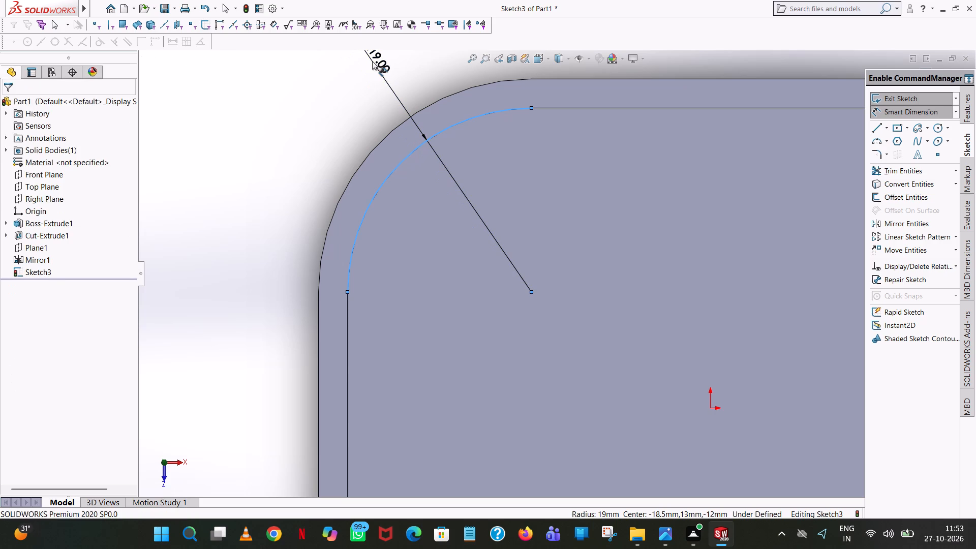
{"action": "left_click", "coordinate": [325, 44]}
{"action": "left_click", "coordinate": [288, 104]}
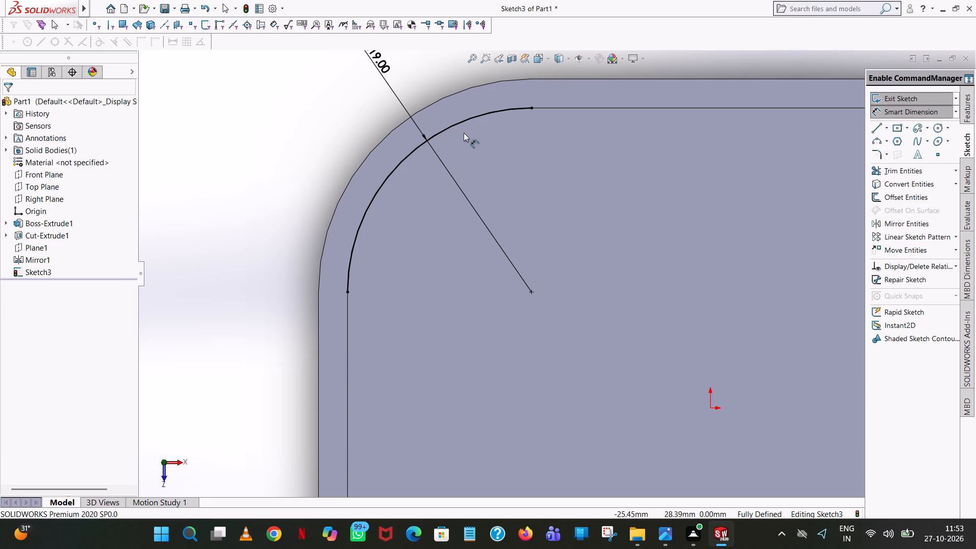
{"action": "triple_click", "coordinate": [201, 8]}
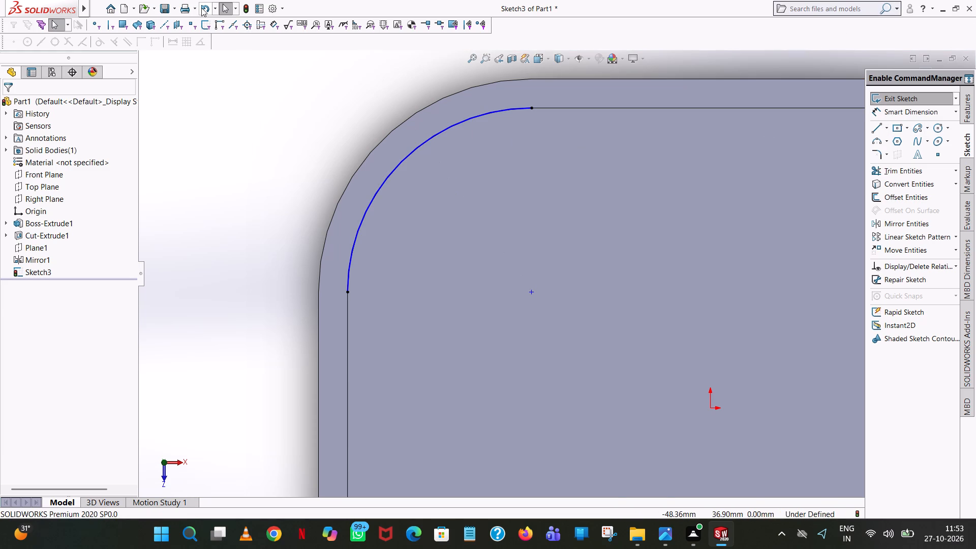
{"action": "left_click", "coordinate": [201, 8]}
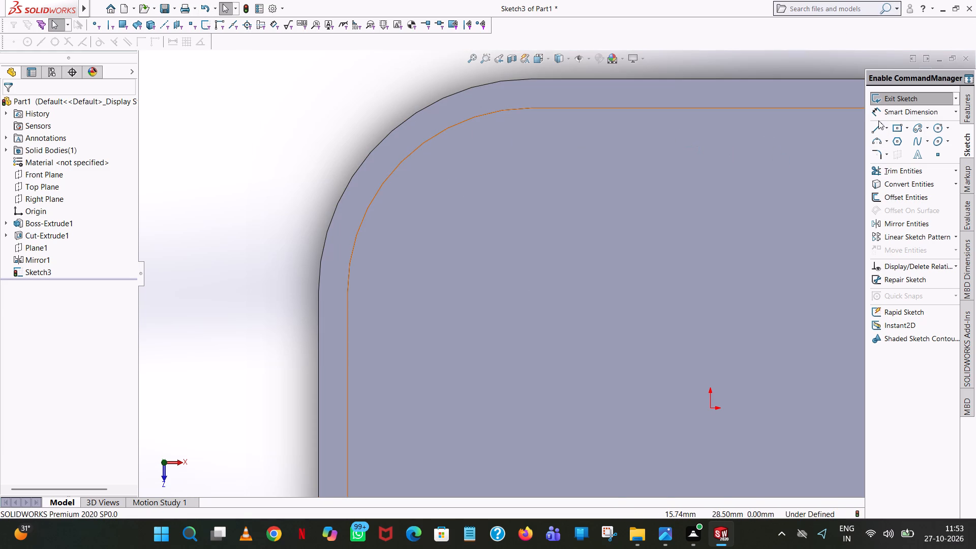
Sketch a 3 mm horizontal line inward from the lower end of the pocket's upper-left corner edge.
{"action": "left_click", "coordinate": [874, 130]}
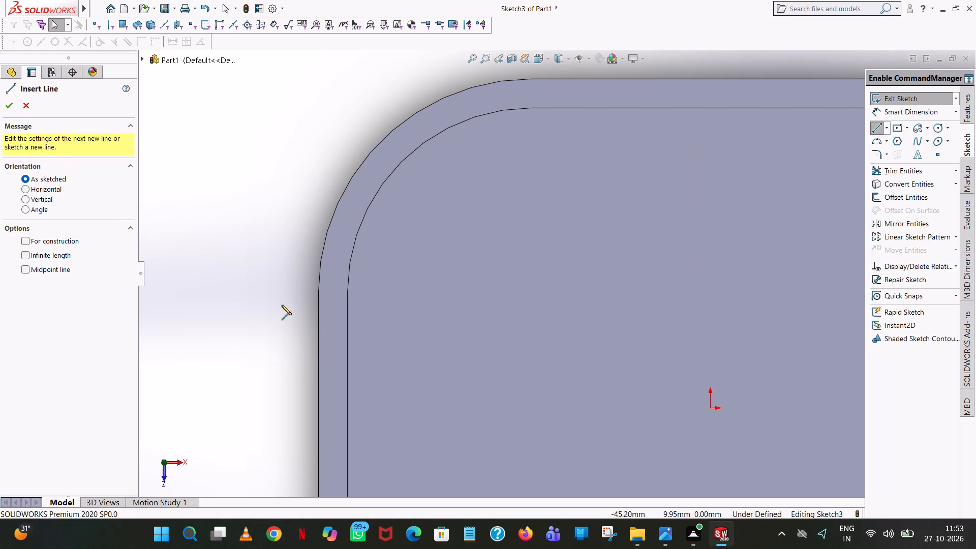
{"action": "left_click", "coordinate": [346, 293]}
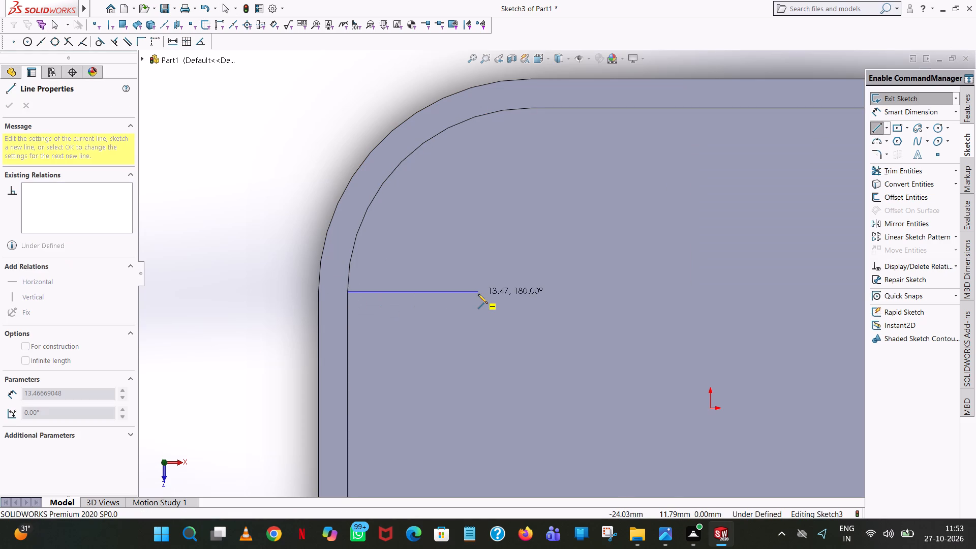
{"action": "left_click", "coordinate": [478, 294]}
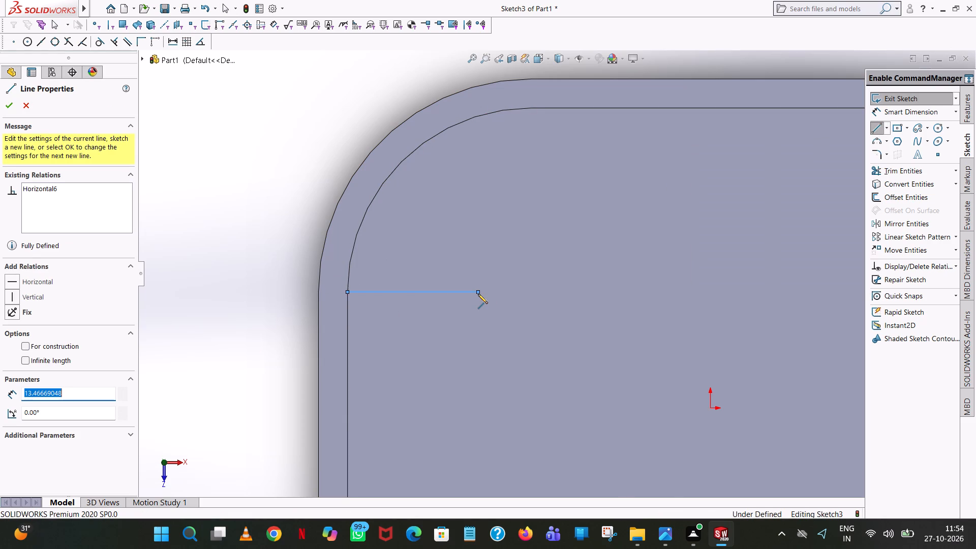
{"action": "key", "text": "3"}
{"action": "key", "text": "Return"}
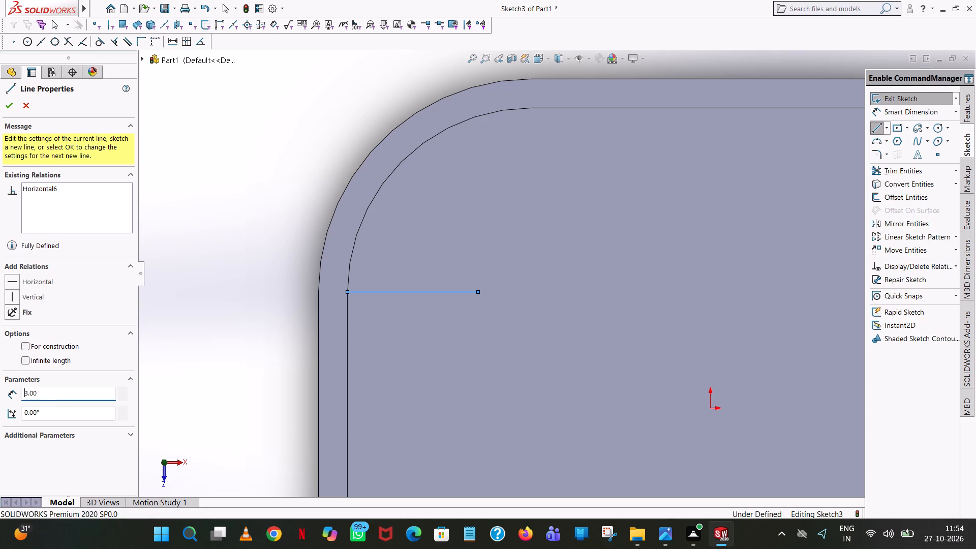
{"action": "right_click", "coordinate": [478, 294]}
{"action": "left_click", "coordinate": [506, 301]}
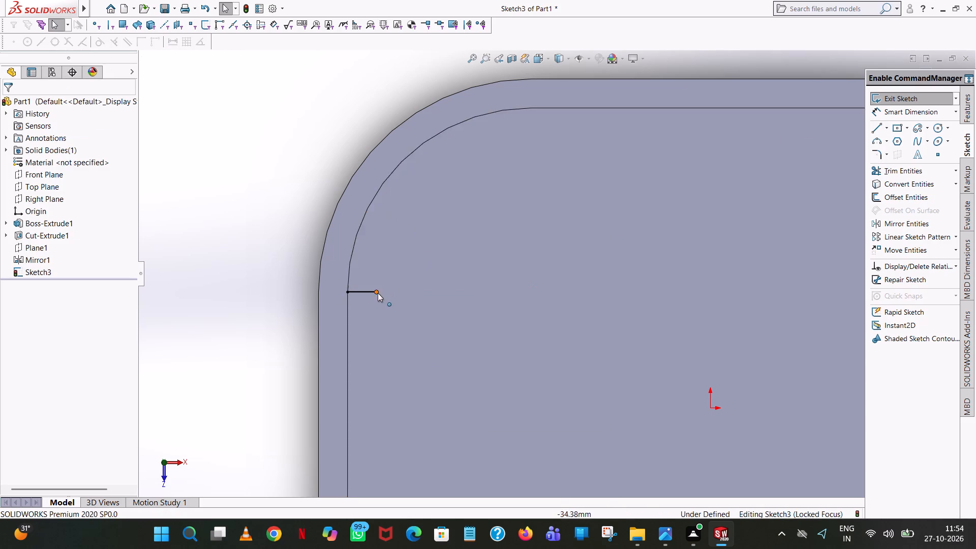
Extend the sketch with a 13 mm horizontal line from the inner end of the 3 mm line.
{"action": "left_click", "coordinate": [877, 128]}
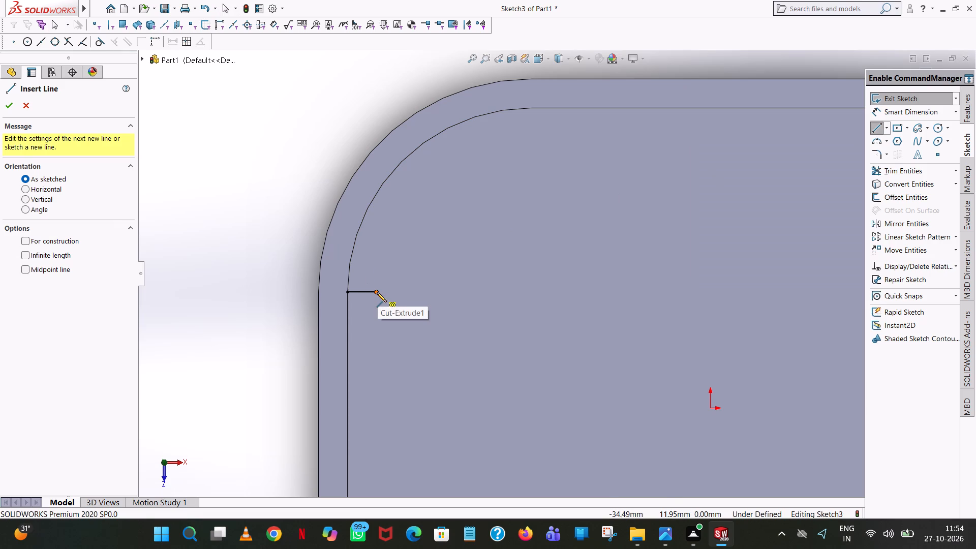
{"action": "left_click", "coordinate": [377, 292]}
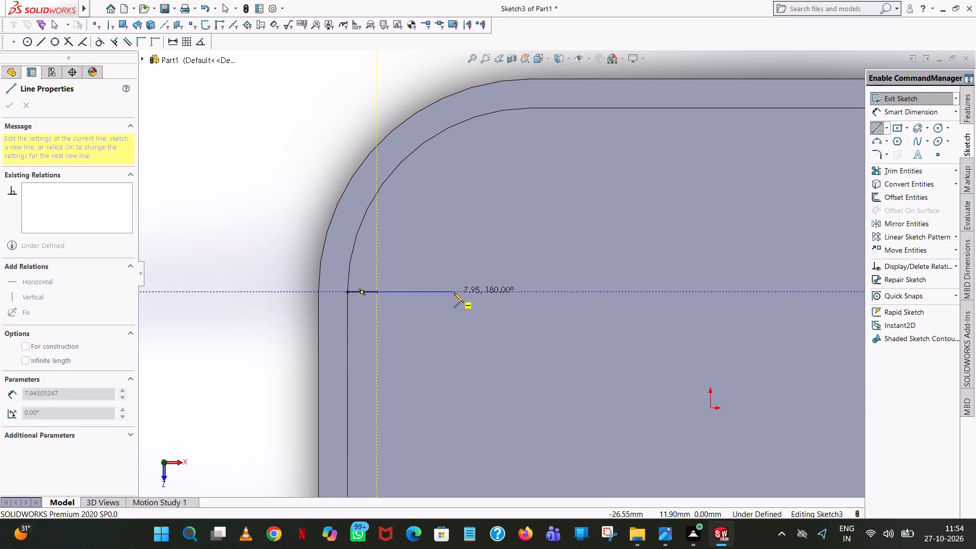
{"action": "left_click", "coordinate": [454, 293]}
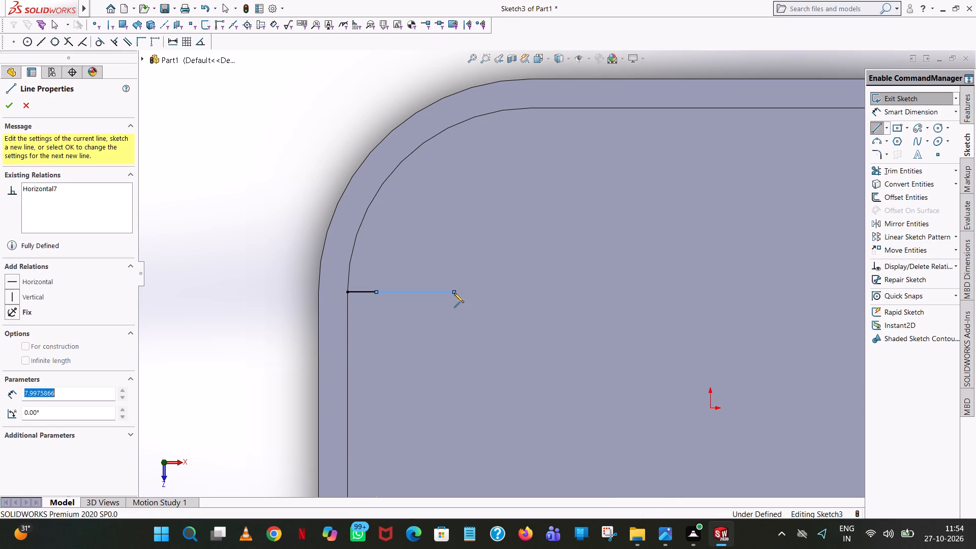
{"action": "type", "text": "13"}
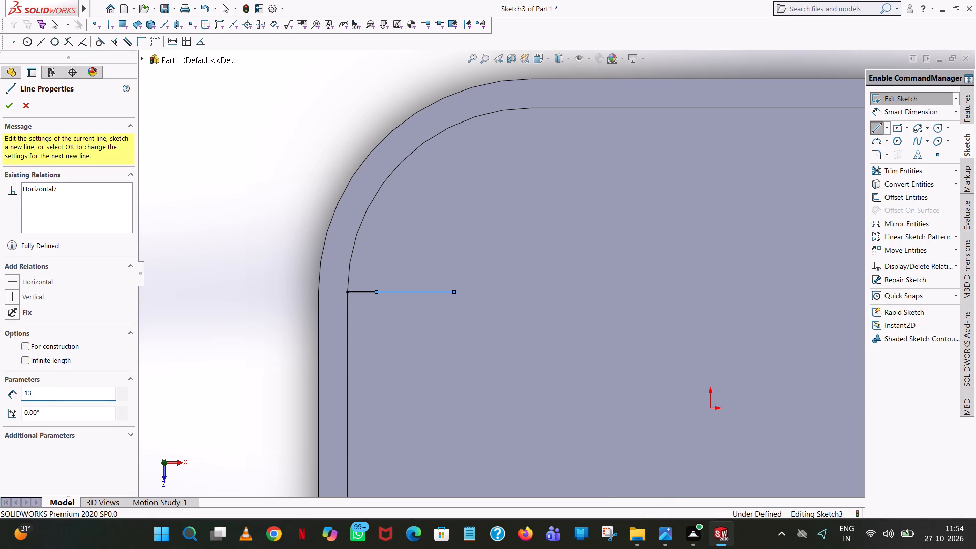
{"action": "key", "text": "Return"}
{"action": "right_click", "coordinate": [454, 293]}
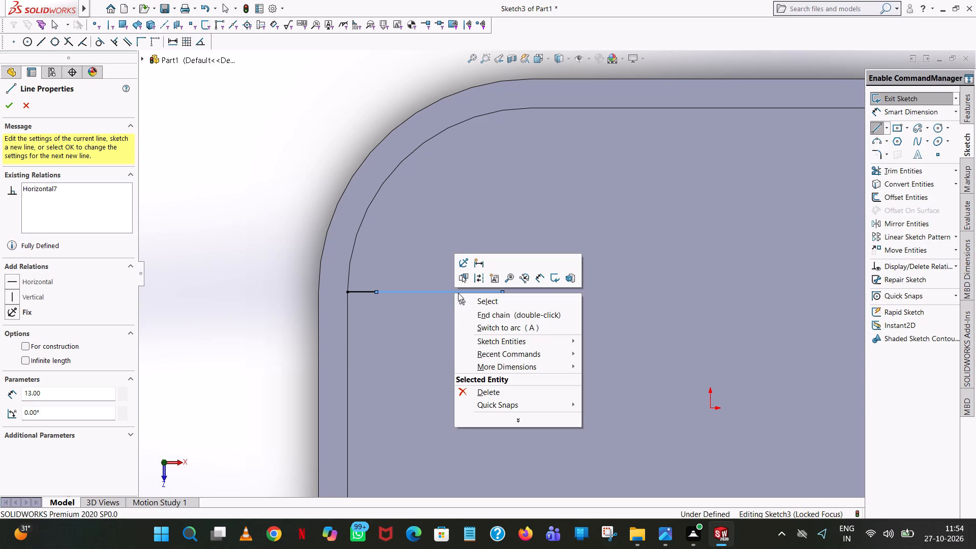
{"action": "left_click", "coordinate": [474, 296]}
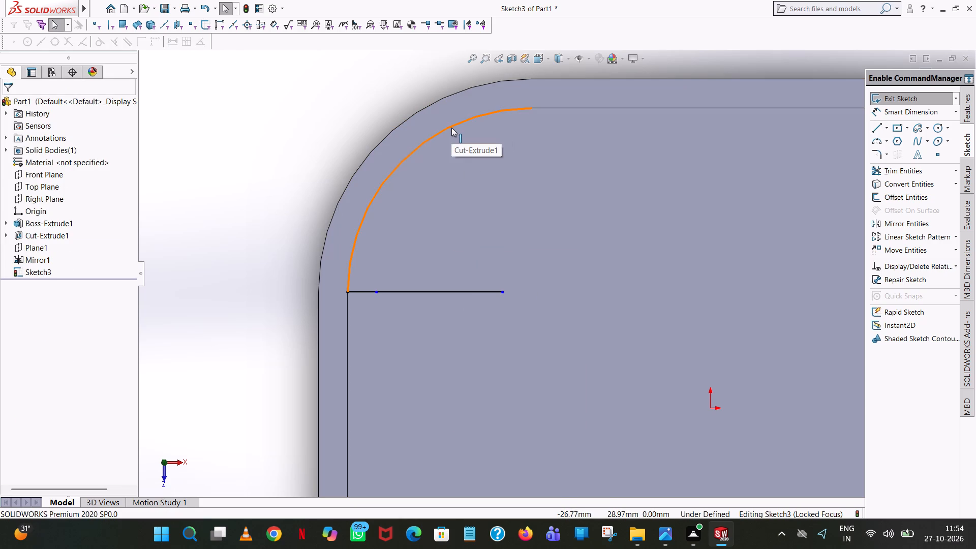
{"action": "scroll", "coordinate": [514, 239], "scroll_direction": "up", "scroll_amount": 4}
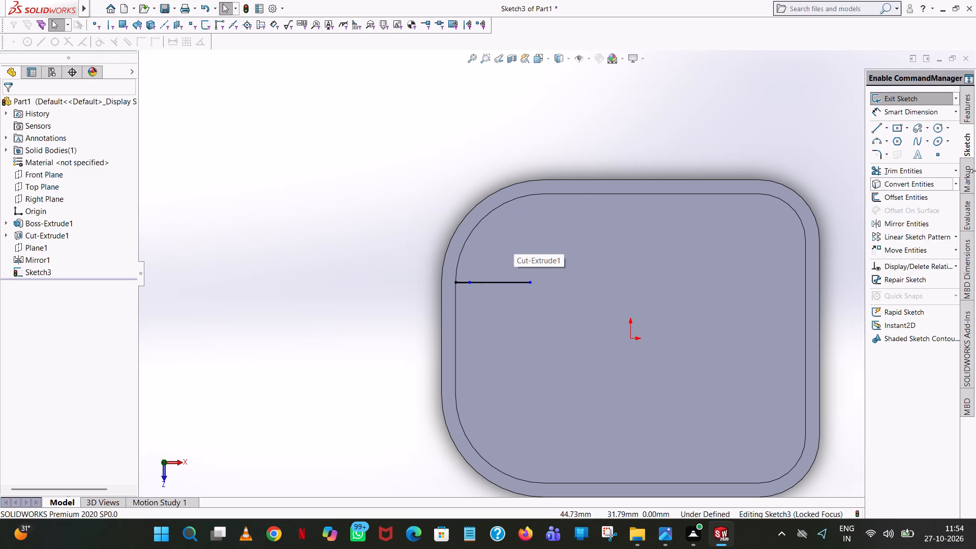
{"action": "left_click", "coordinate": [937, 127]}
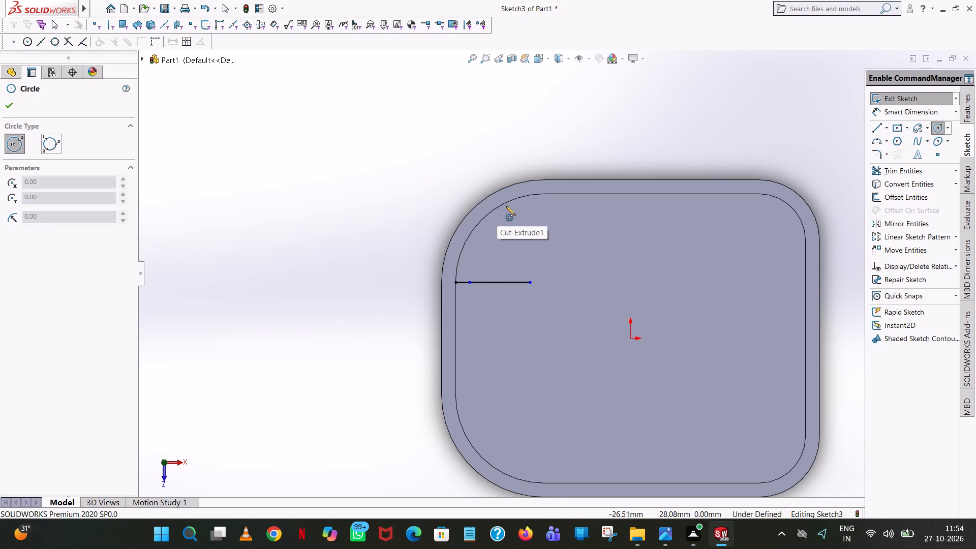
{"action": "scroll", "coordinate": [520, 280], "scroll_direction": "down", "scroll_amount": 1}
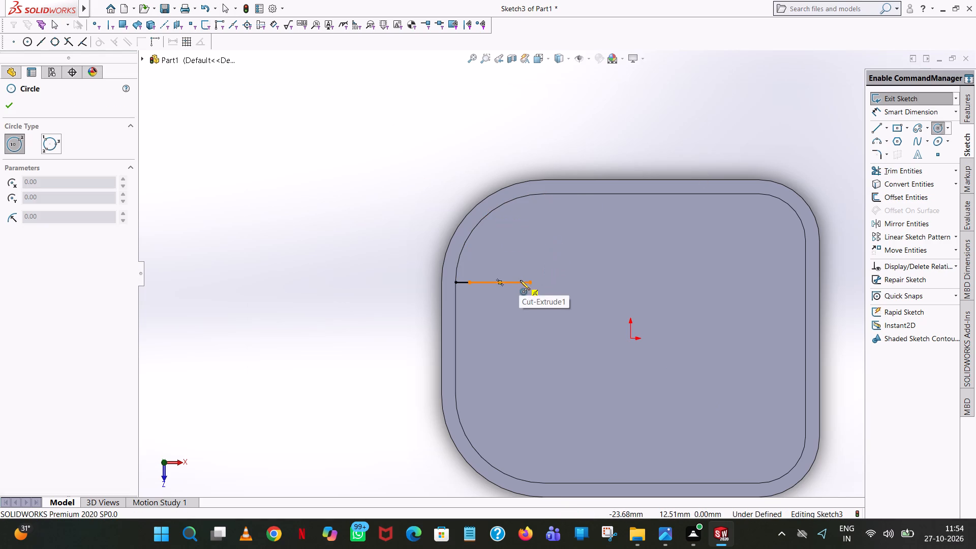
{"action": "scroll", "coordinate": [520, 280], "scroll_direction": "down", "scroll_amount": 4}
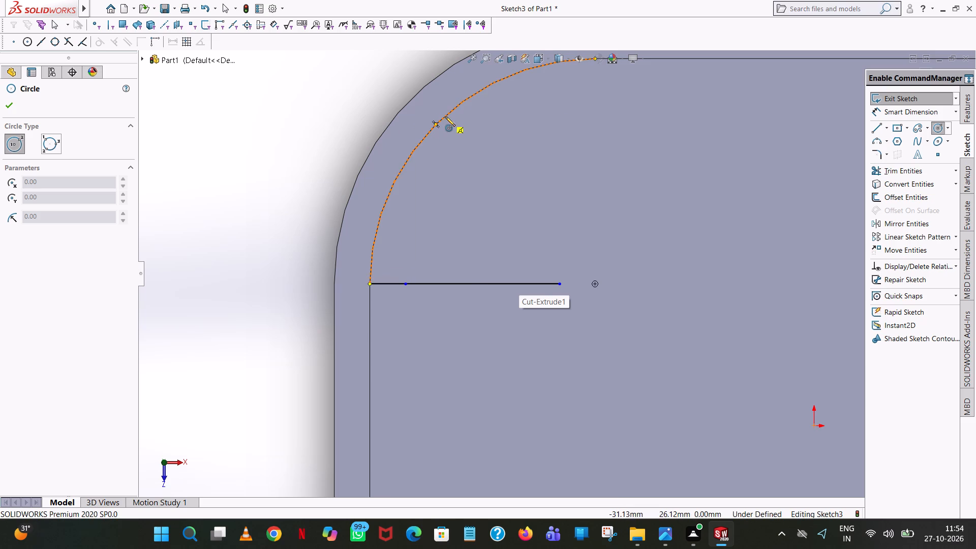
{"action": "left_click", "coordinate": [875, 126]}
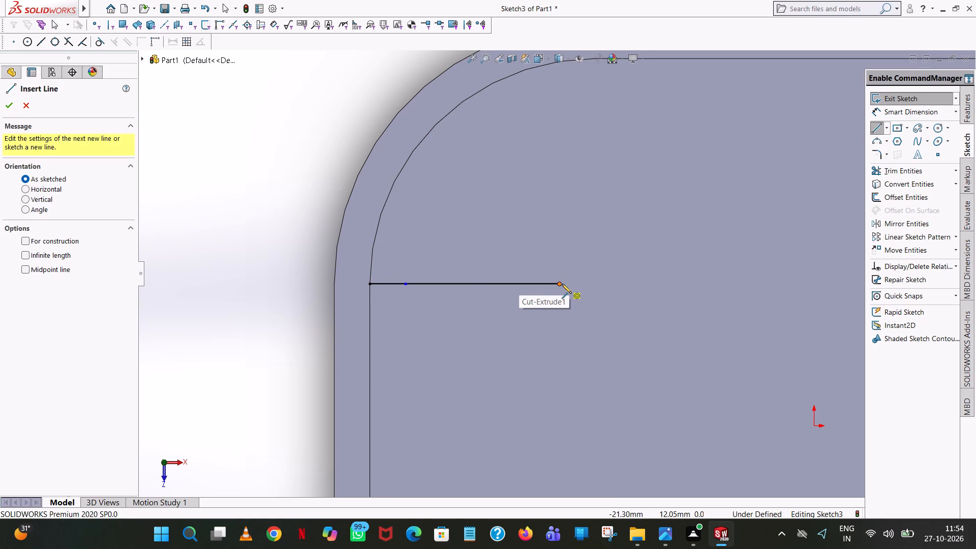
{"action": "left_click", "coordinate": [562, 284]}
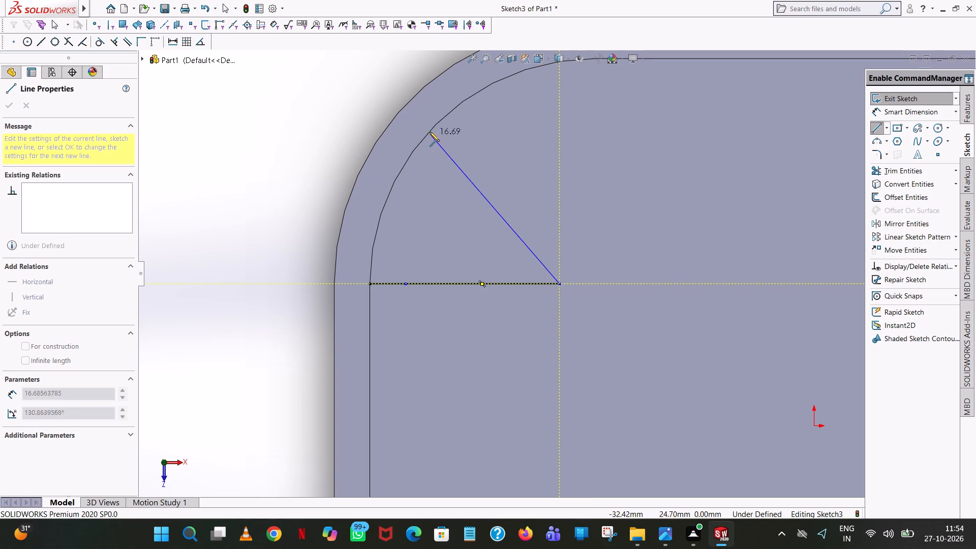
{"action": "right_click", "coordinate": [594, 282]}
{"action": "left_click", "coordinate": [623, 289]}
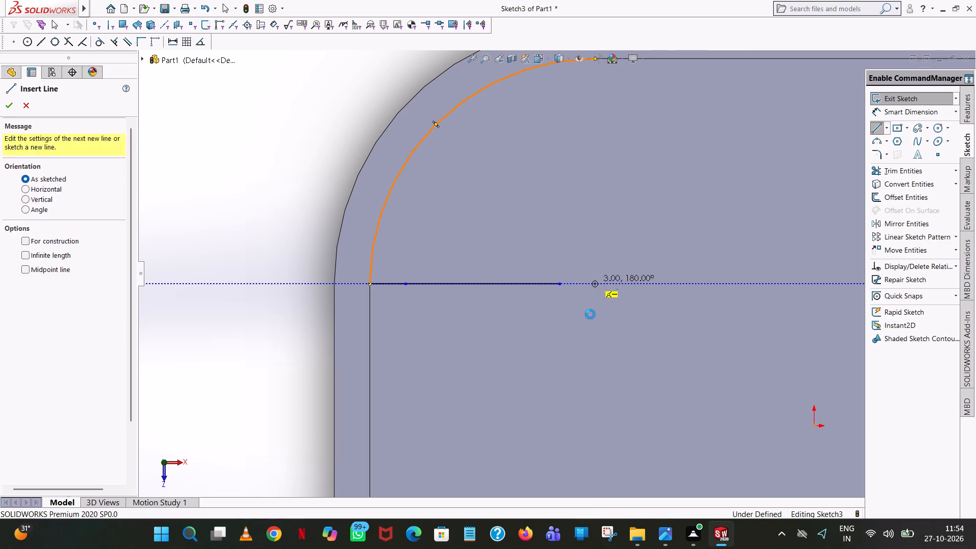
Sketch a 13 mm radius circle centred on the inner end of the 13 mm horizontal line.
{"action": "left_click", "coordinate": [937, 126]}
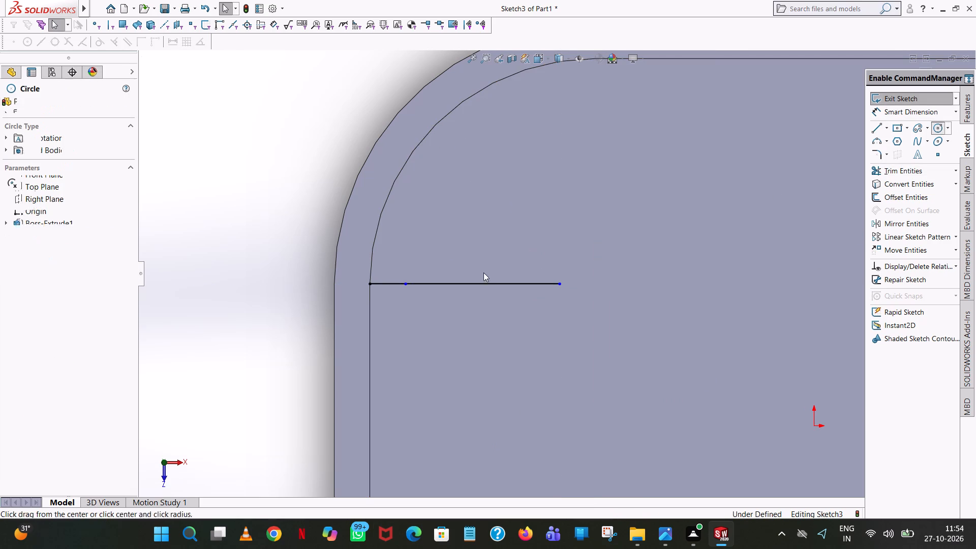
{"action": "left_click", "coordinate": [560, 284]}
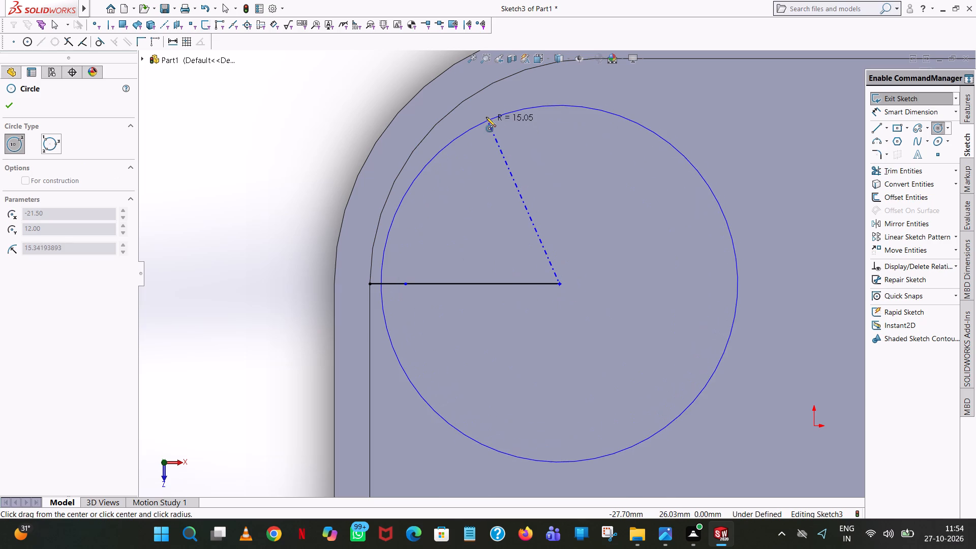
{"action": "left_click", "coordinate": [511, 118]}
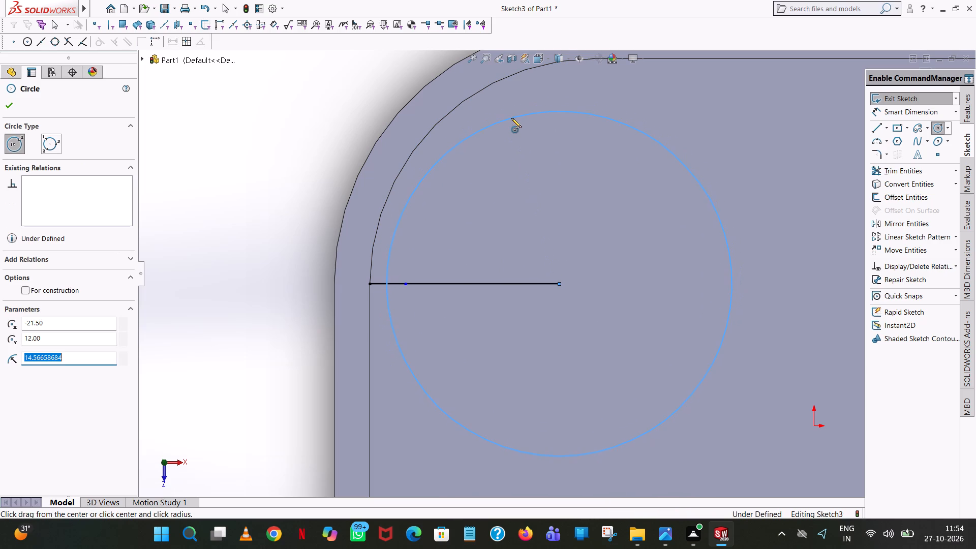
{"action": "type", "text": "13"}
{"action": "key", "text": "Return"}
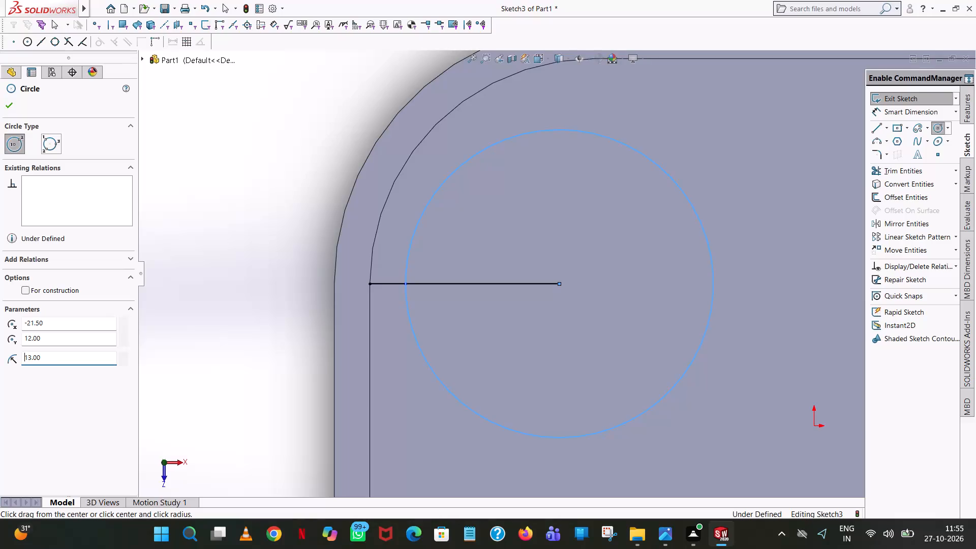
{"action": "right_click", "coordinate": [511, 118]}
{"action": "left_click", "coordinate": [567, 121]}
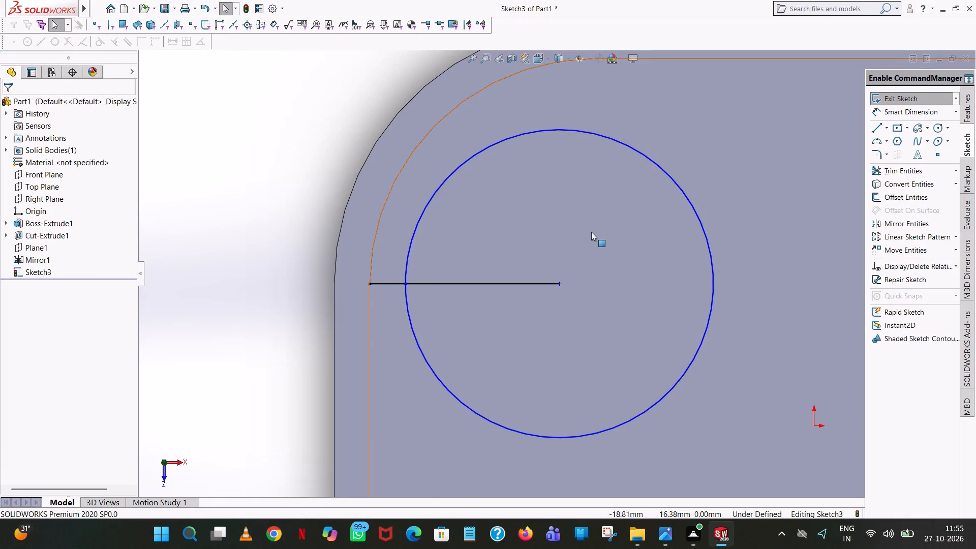
Sketch a 3 mm vertical line inward from the upper end of the pocket's upper-left corner edge.
{"action": "scroll", "coordinate": [594, 230], "scroll_direction": "up", "scroll_amount": 4}
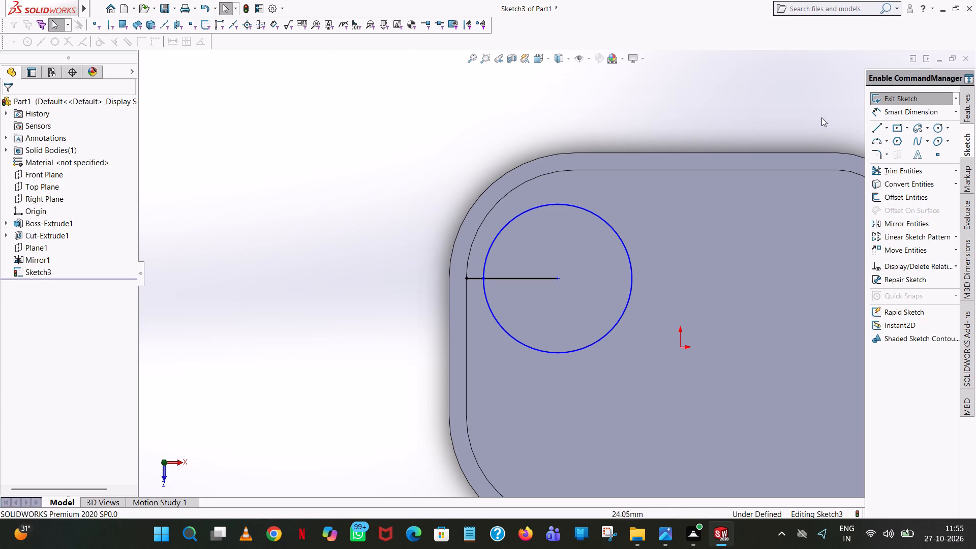
{"action": "left_click", "coordinate": [877, 128]}
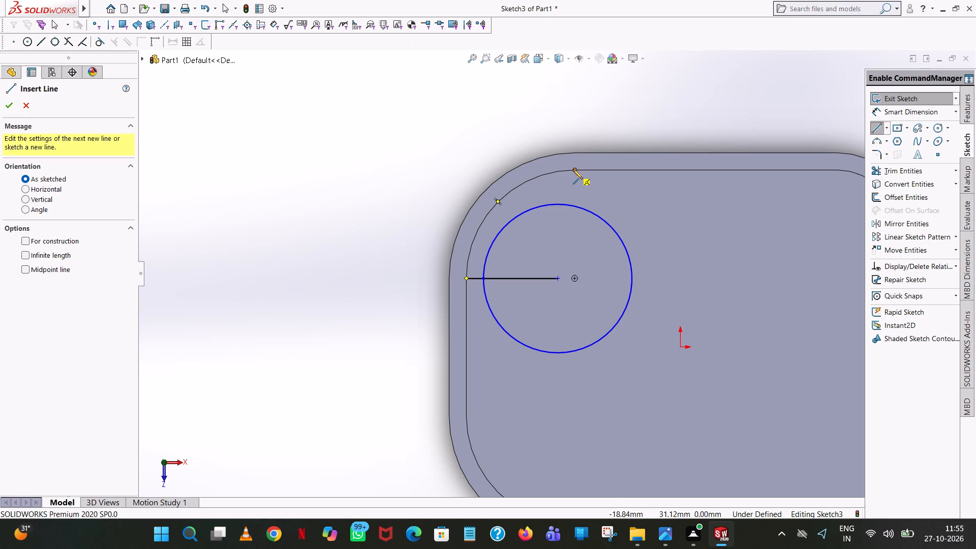
{"action": "left_click", "coordinate": [573, 169]}
{"action": "left_click", "coordinate": [574, 194]}
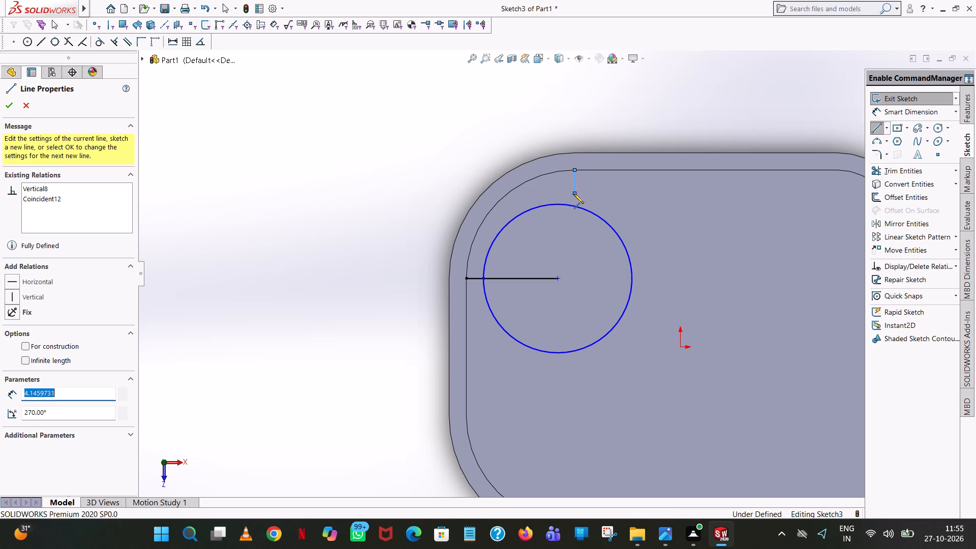
{"action": "key", "text": "3"}
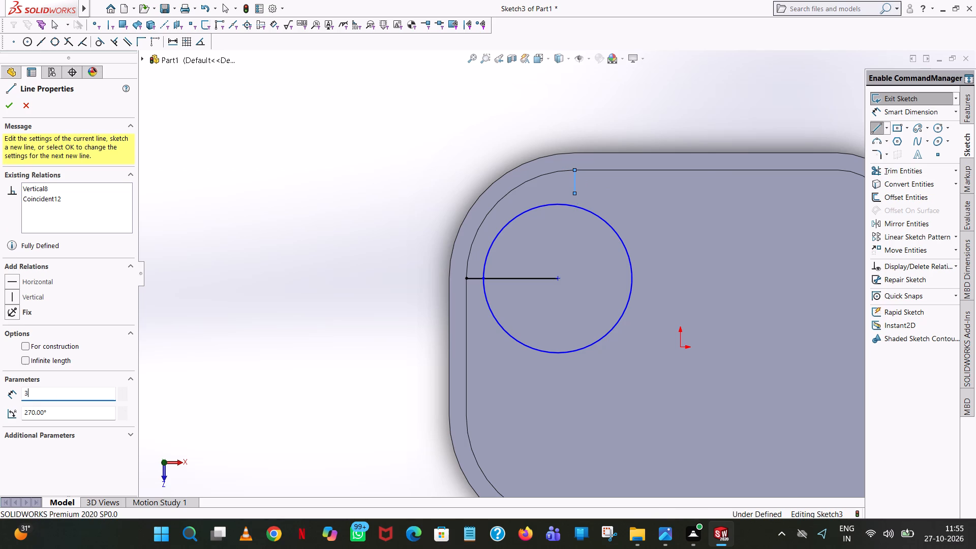
{"action": "right_click", "coordinate": [574, 194]}
{"action": "left_click", "coordinate": [604, 203]}
{"action": "left_click", "coordinate": [405, 138]}
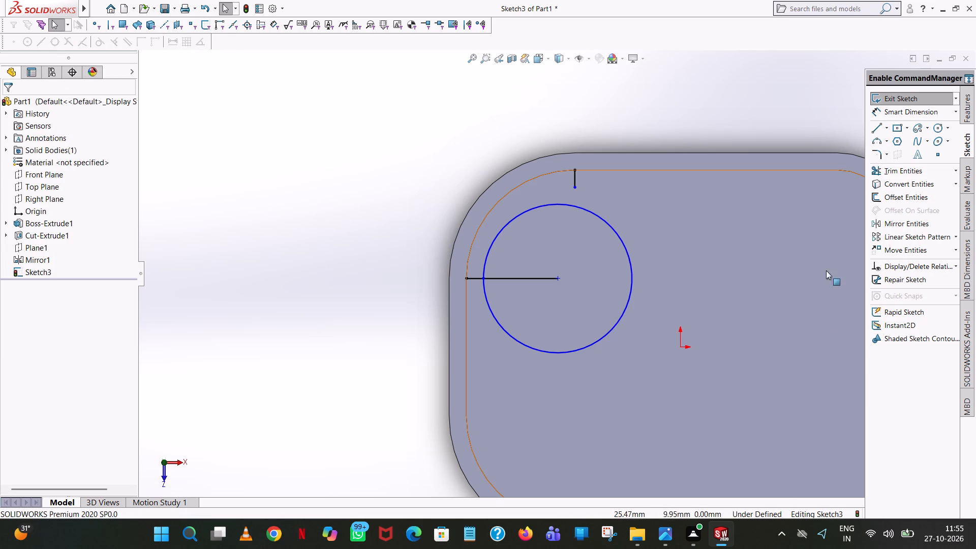
Trim away the 13 mm radius circle and the 13 mm horizontal line.
{"action": "left_click", "coordinate": [882, 169]}
{"action": "left_click", "coordinate": [583, 206]}
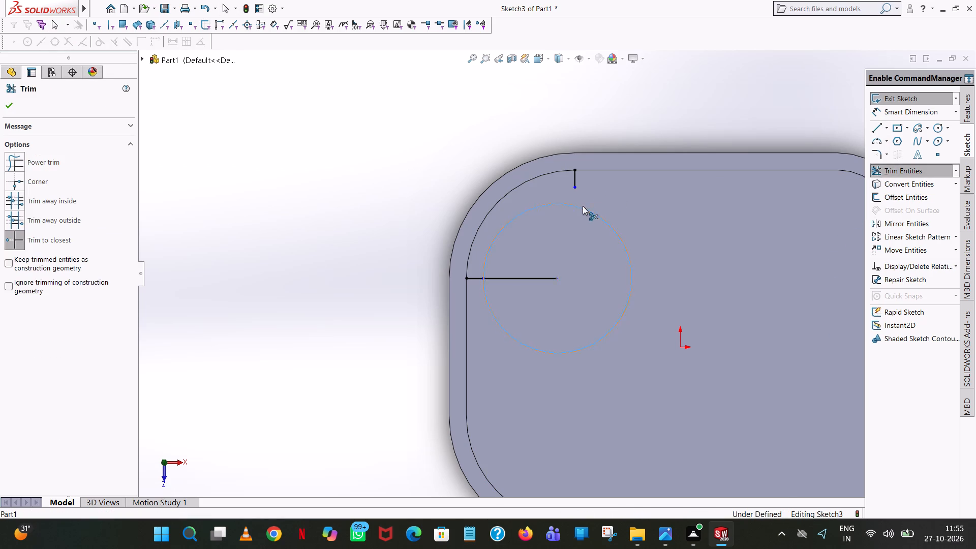
{"action": "left_click", "coordinate": [545, 281]}
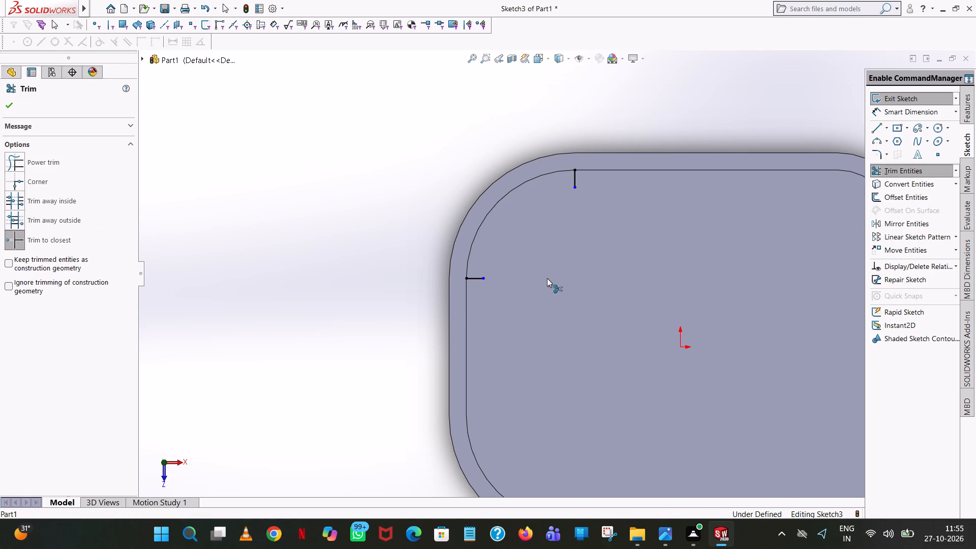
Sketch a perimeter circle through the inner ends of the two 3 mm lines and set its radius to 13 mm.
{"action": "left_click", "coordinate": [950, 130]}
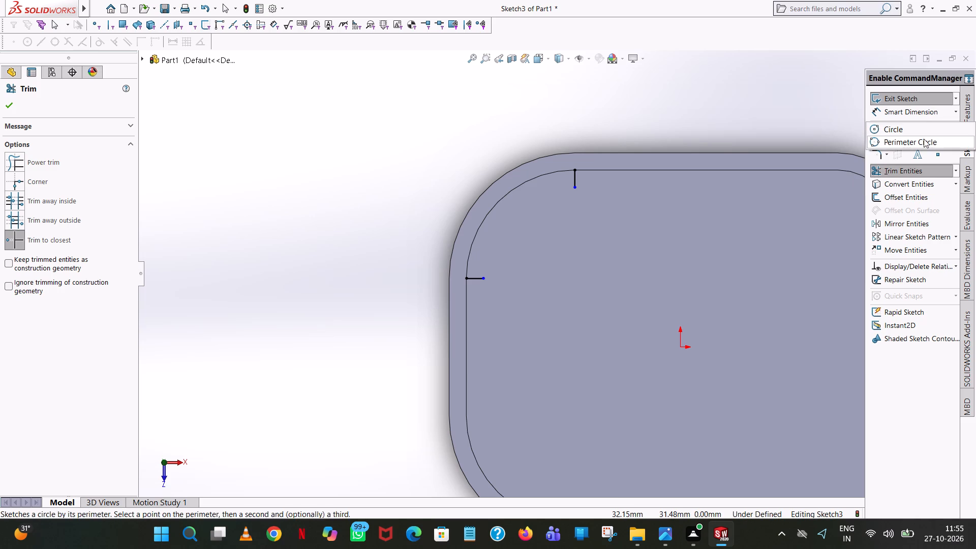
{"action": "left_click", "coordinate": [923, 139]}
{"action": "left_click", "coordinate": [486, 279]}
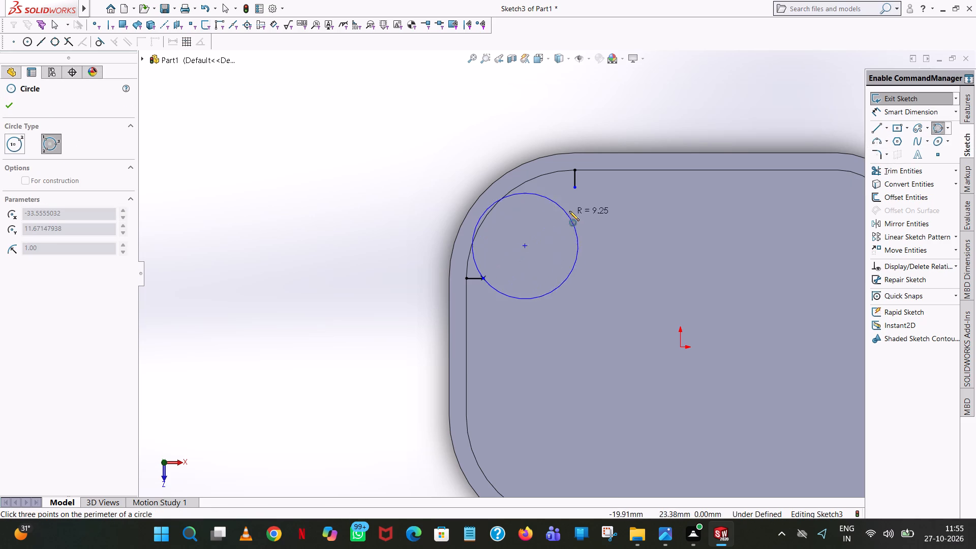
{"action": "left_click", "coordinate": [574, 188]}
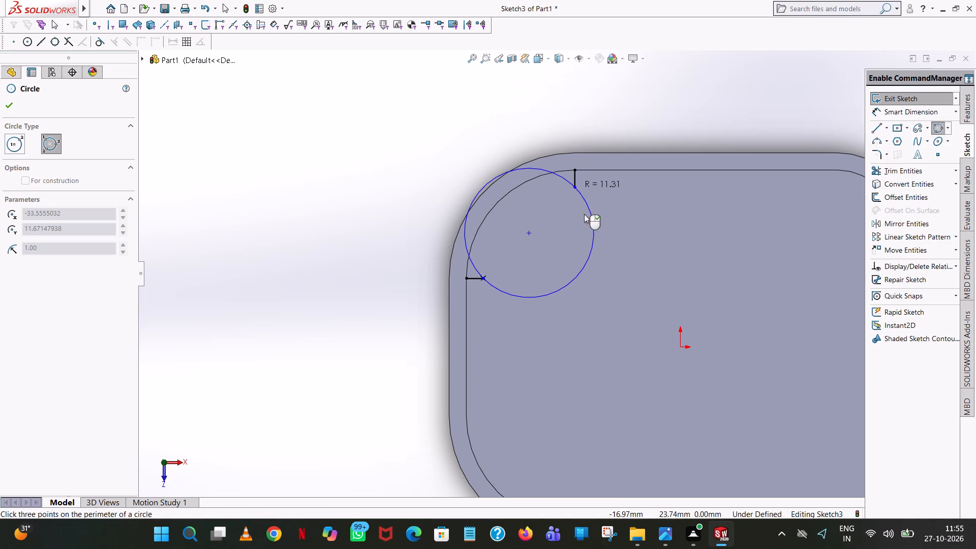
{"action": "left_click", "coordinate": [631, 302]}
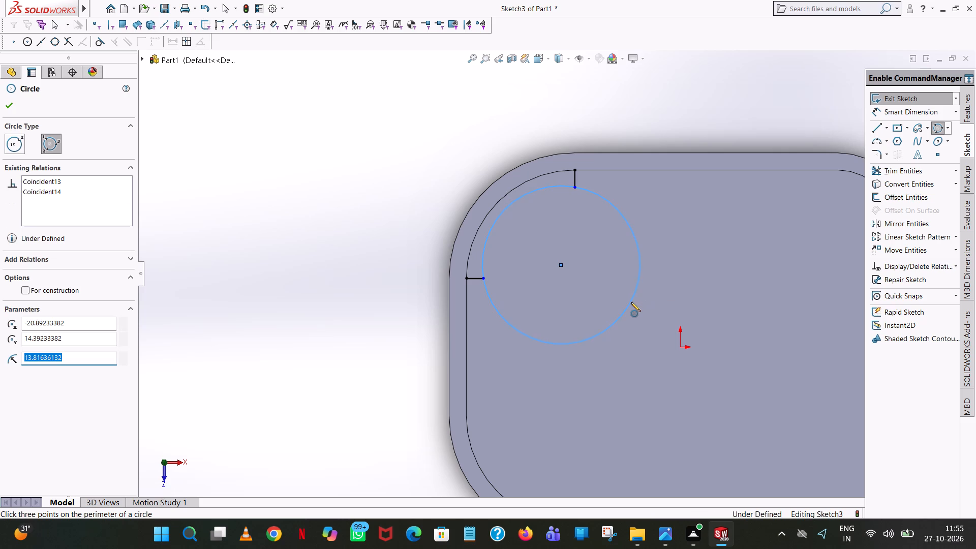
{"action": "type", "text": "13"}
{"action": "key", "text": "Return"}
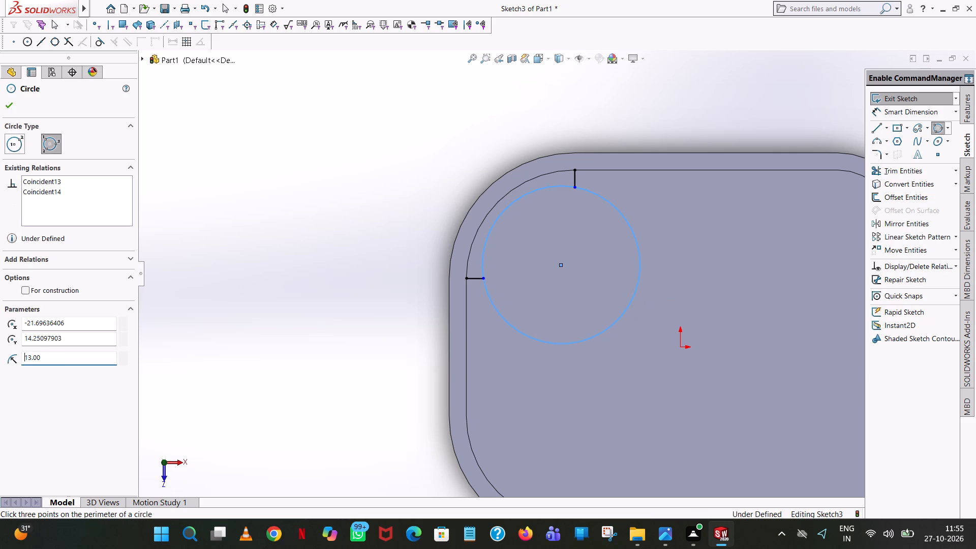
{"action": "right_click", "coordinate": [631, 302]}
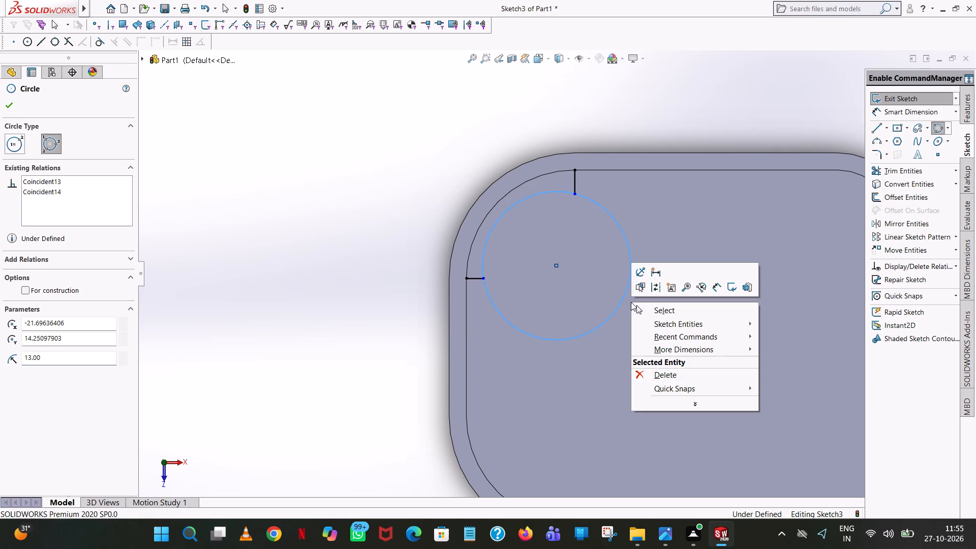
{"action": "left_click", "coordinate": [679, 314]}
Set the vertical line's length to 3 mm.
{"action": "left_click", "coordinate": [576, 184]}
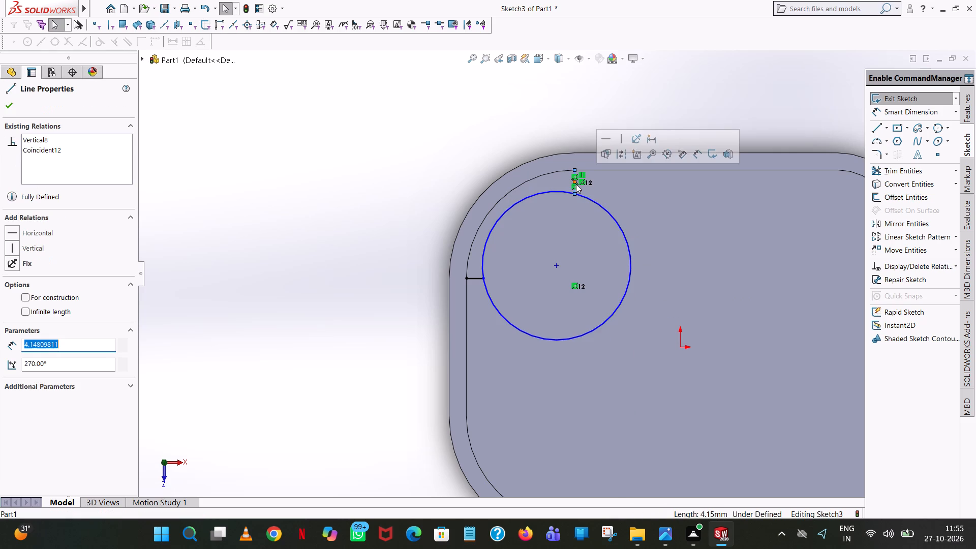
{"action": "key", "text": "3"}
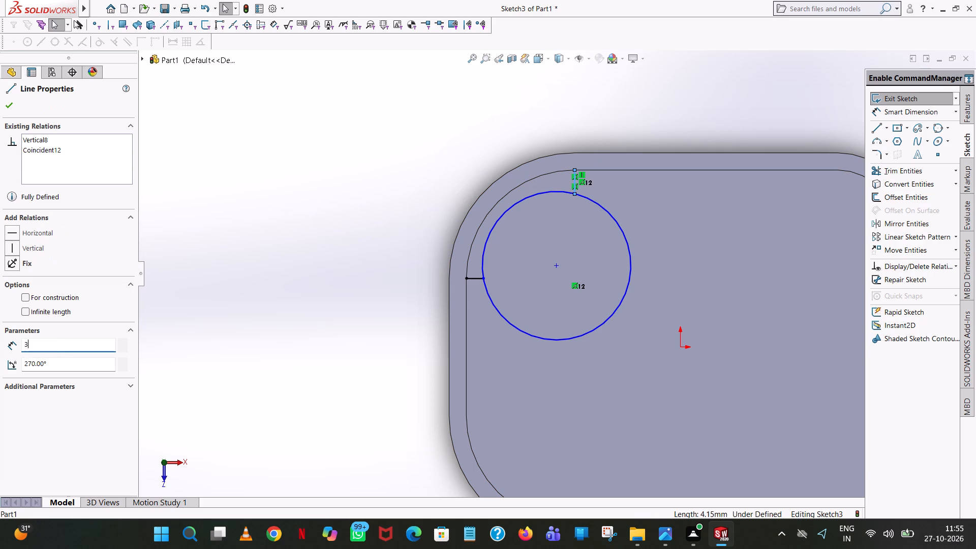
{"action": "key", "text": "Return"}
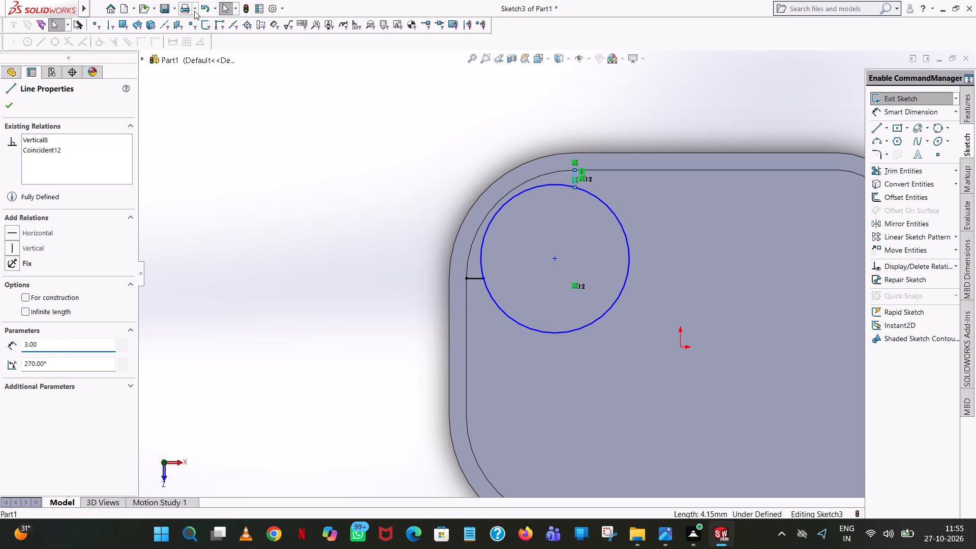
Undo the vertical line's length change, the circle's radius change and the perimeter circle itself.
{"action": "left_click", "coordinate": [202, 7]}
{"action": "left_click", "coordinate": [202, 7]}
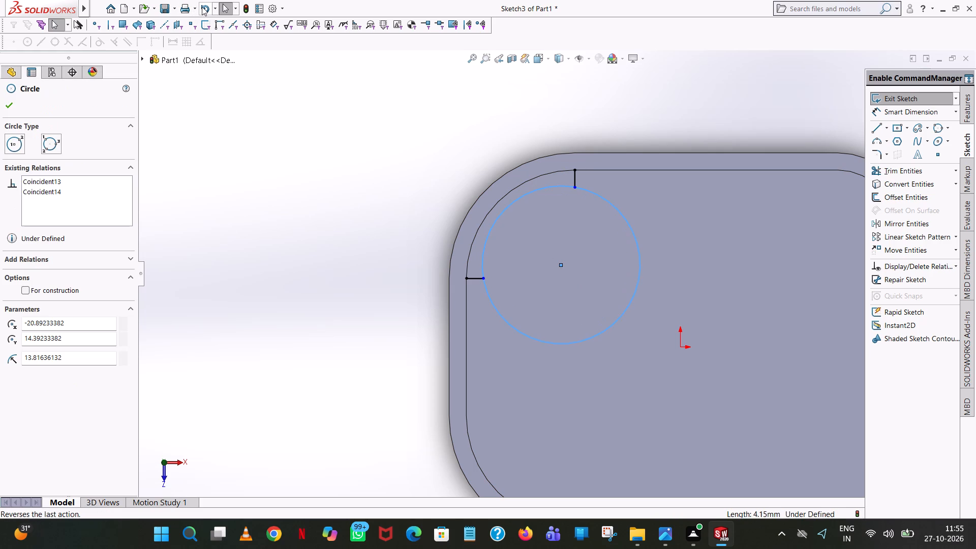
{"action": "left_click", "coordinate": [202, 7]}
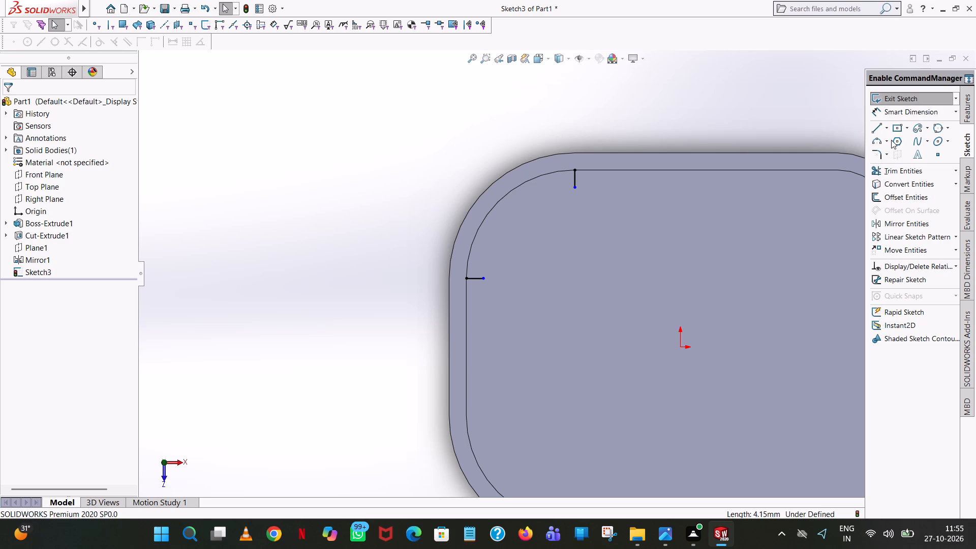
Dimension the vertical and horizontal lines at the pocket's upper-left corner as 3 mm each.
{"action": "left_click", "coordinate": [905, 113]}
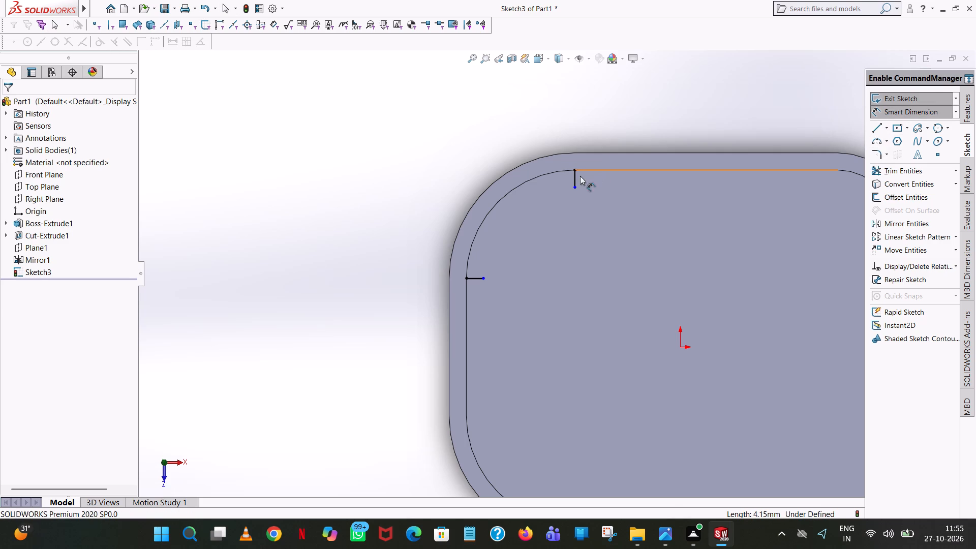
{"action": "left_click", "coordinate": [576, 176]}
{"action": "left_click", "coordinate": [738, 219]}
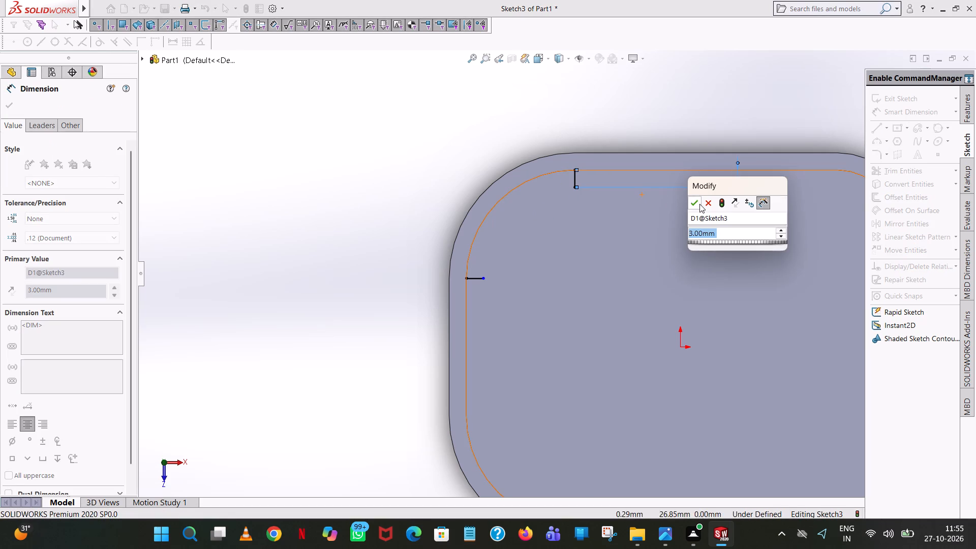
{"action": "left_click", "coordinate": [699, 204]}
{"action": "left_click", "coordinate": [241, 262]}
{"action": "left_click", "coordinate": [477, 280]}
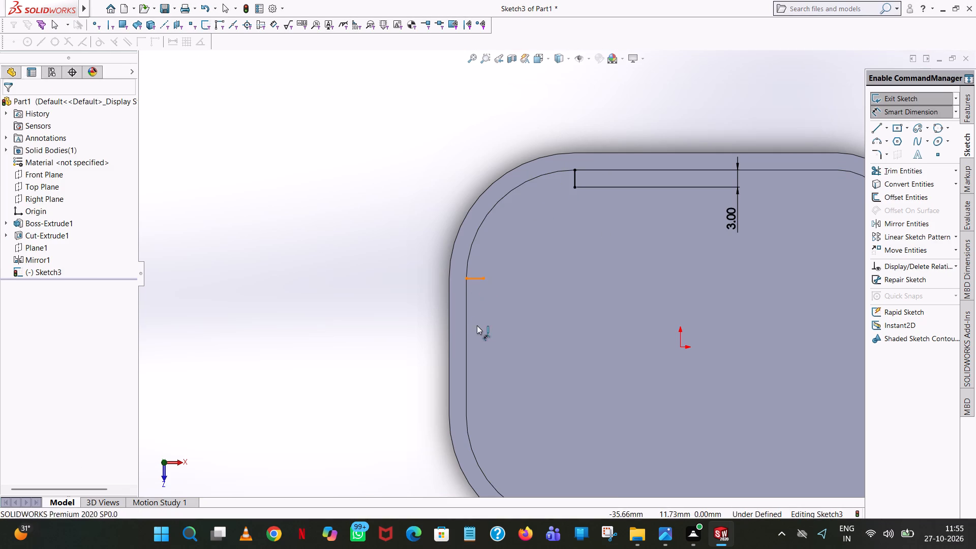
{"action": "left_click", "coordinate": [477, 326]}
{"action": "left_click", "coordinate": [434, 312]}
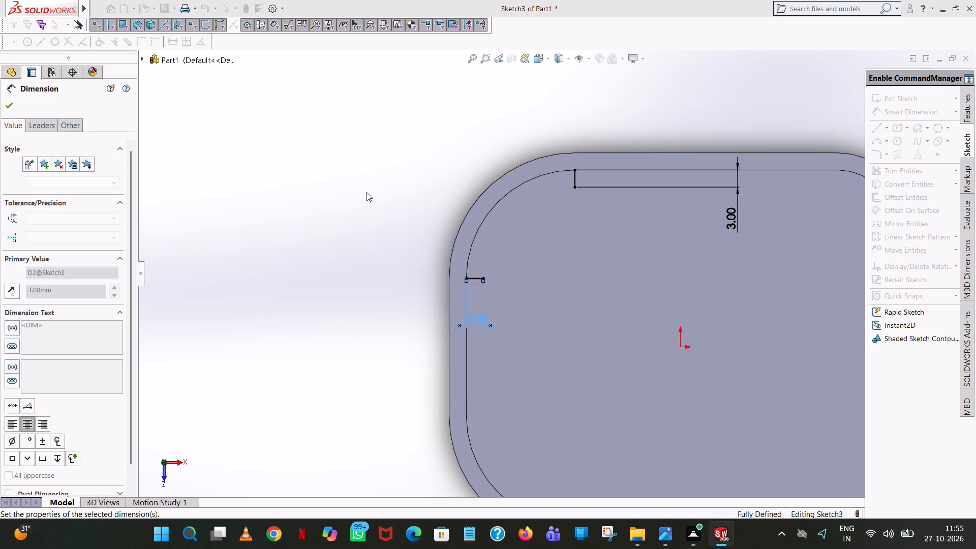
{"action": "left_click", "coordinate": [367, 192]}
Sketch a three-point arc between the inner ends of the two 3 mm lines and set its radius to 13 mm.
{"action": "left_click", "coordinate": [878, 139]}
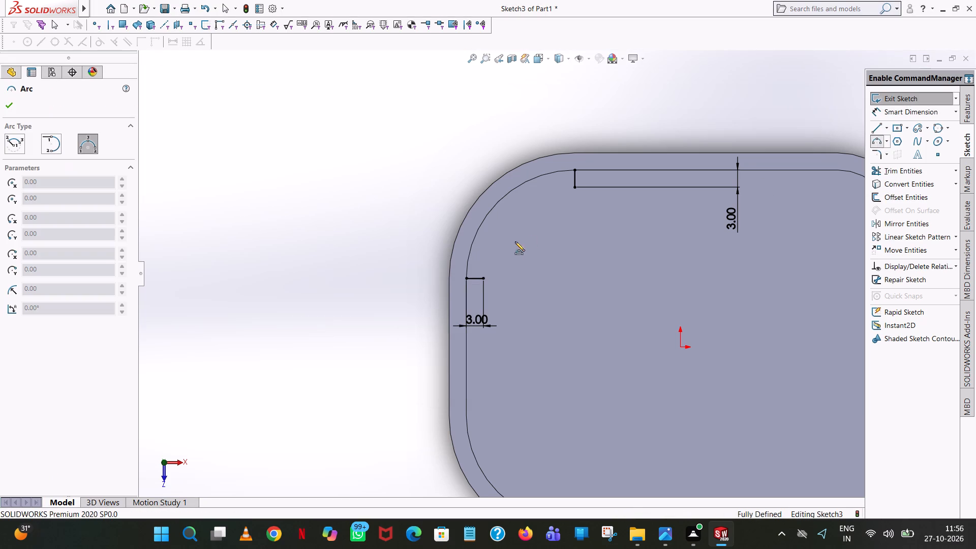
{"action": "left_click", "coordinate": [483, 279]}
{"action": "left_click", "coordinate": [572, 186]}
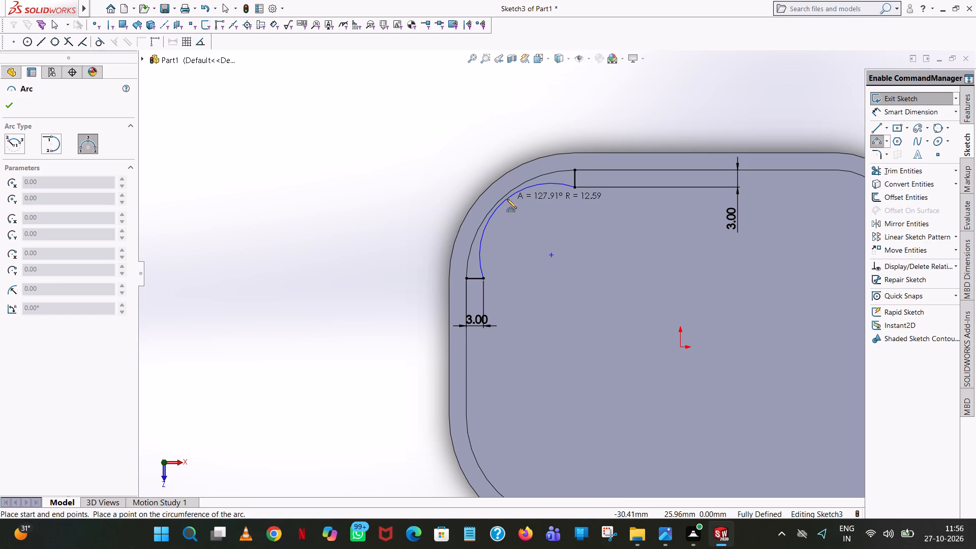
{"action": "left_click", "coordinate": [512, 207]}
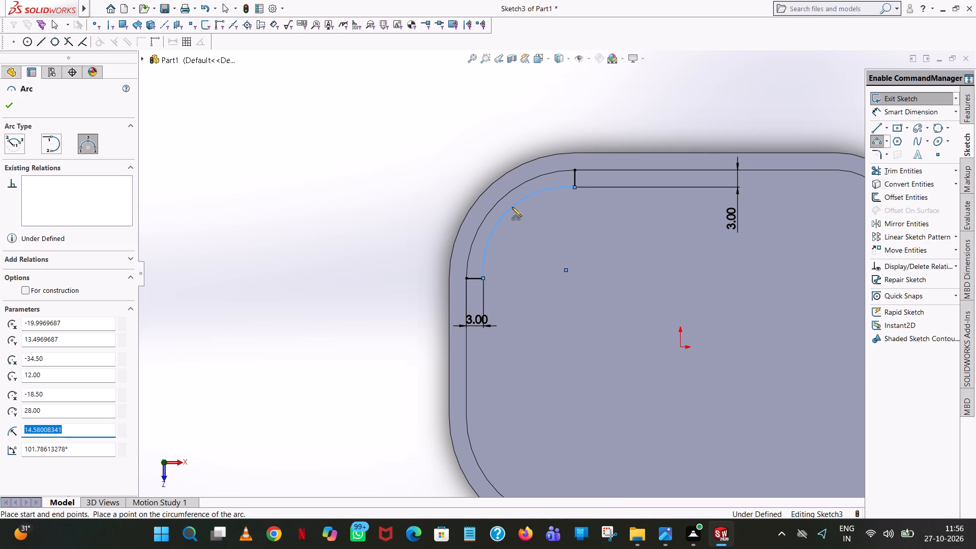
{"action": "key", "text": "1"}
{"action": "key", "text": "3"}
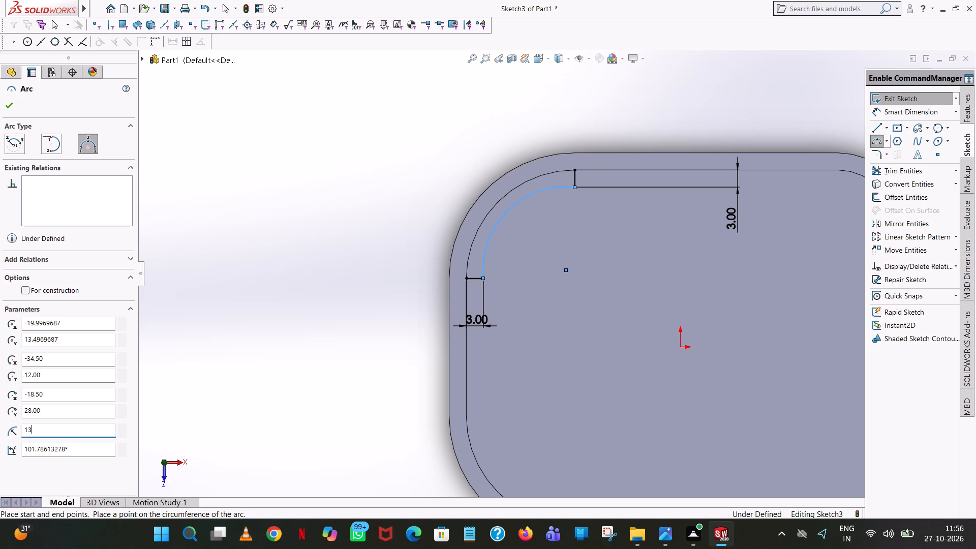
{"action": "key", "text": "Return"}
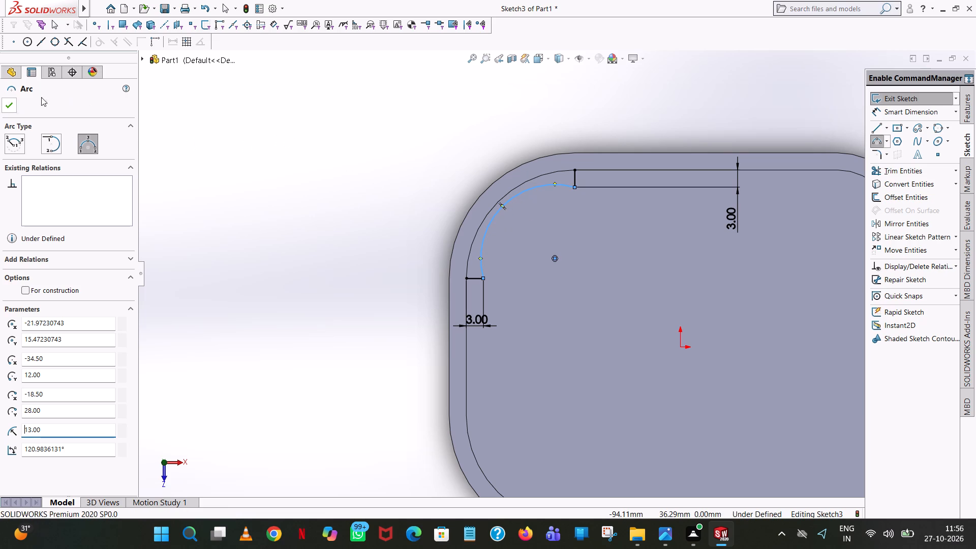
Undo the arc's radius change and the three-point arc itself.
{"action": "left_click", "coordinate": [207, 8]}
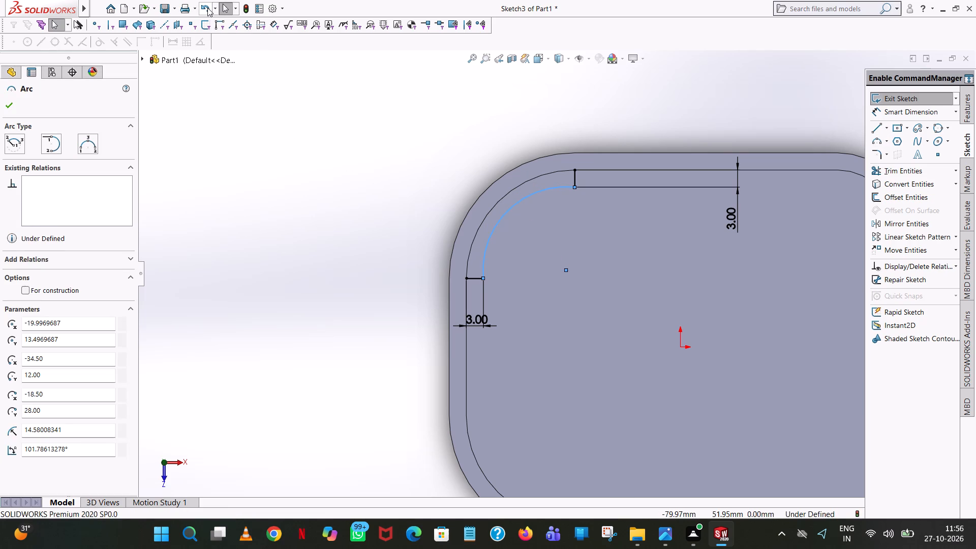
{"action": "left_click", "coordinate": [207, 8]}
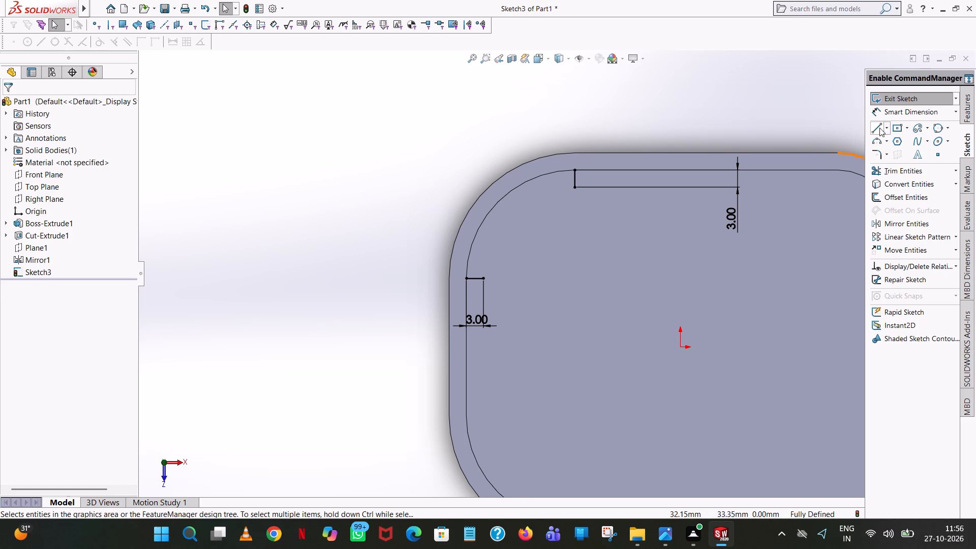
Sketch a new three-point arc from the horizontal 3 mm line's inner end to the vertical 3 mm line's lower end.
{"action": "left_click", "coordinate": [878, 125]}
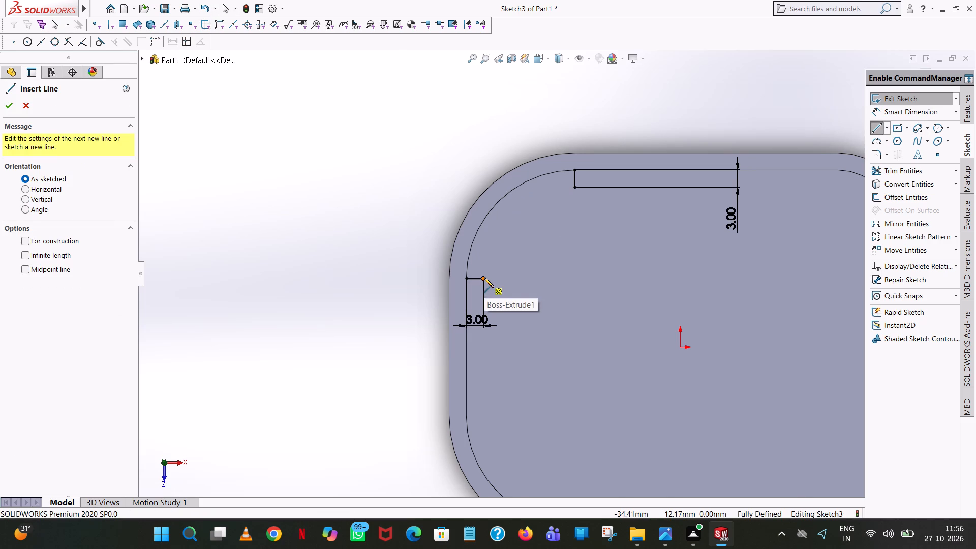
{"action": "left_click", "coordinate": [877, 143]}
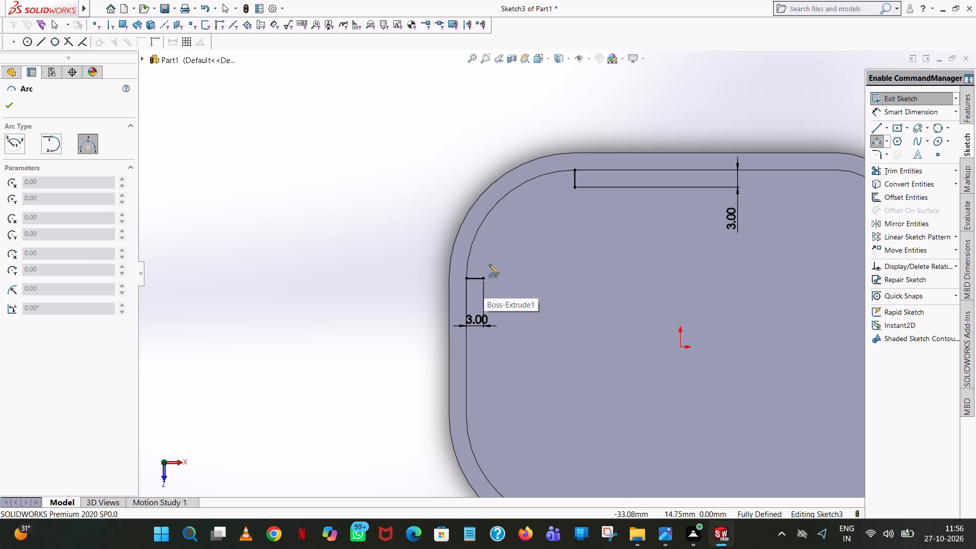
{"action": "left_click", "coordinate": [482, 279]}
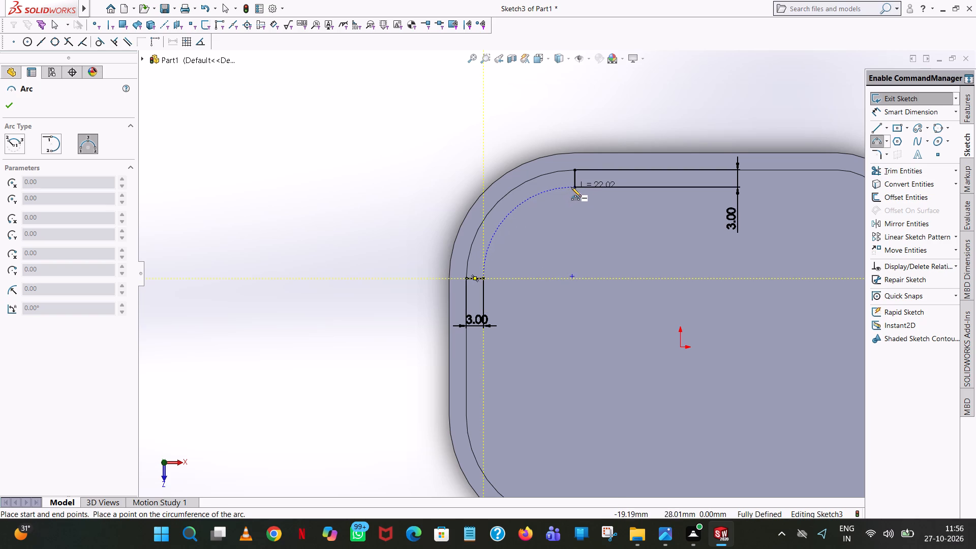
{"action": "left_click", "coordinate": [573, 186]}
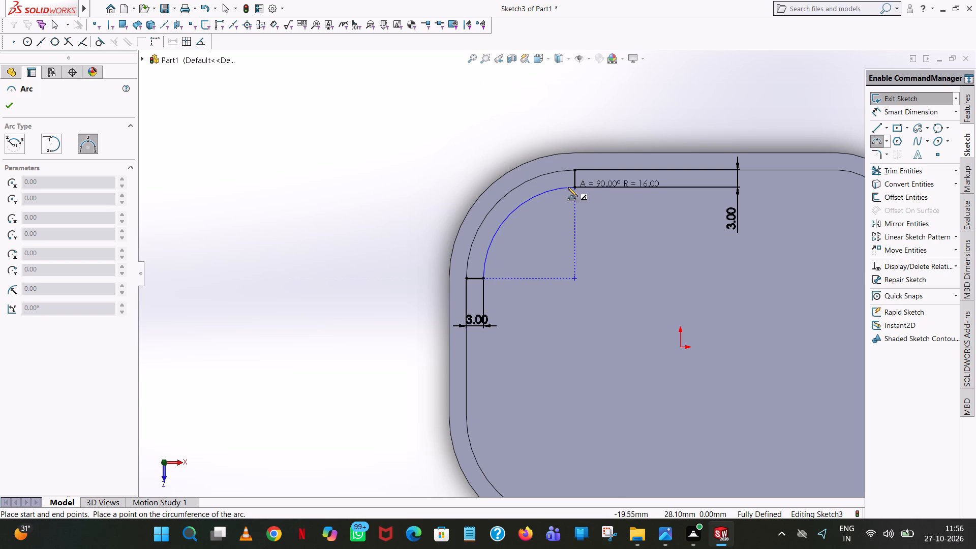
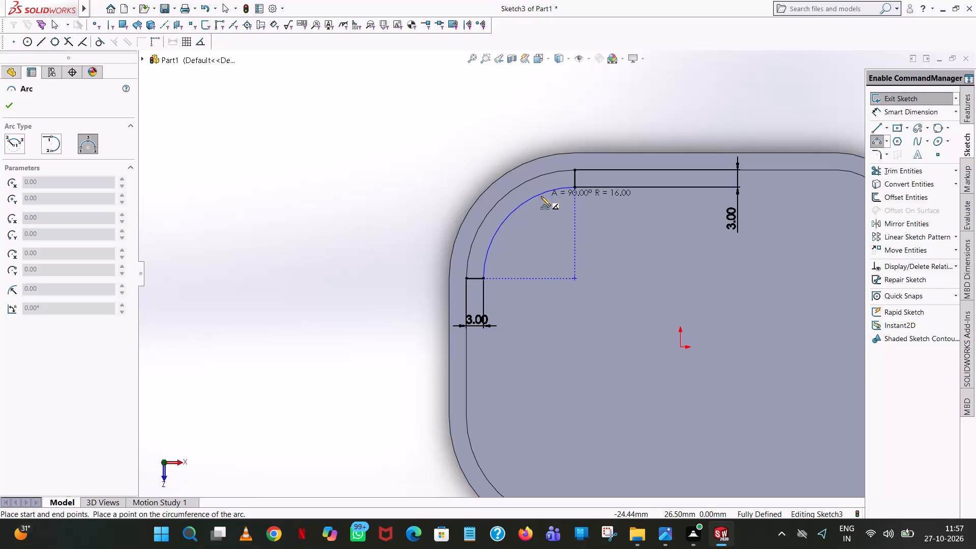
Drop the unfinished arc and join the inner ends of the two 3 mm lines with a vertical line and a 16 mm horizontal line.
{"action": "right_click", "coordinate": [541, 196]}
{"action": "left_click", "coordinate": [591, 208]}
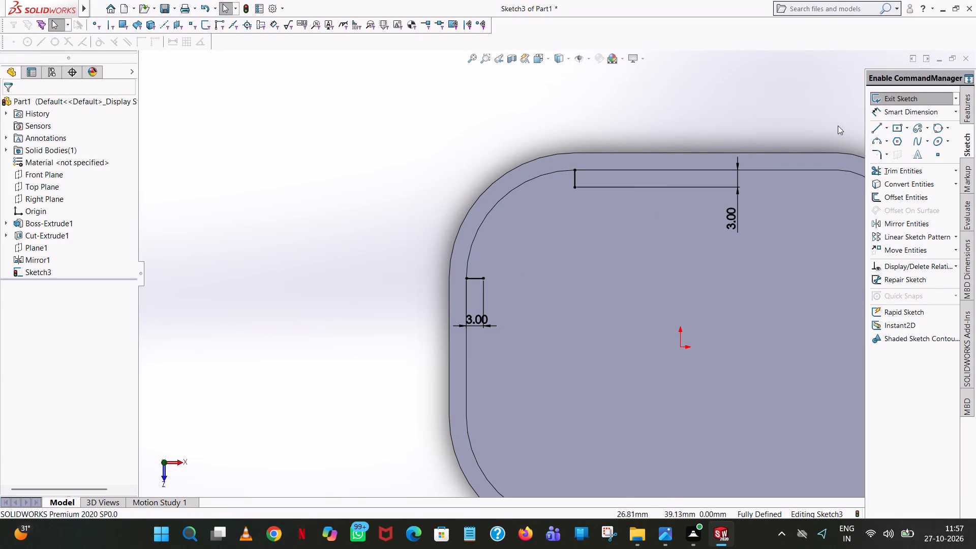
{"action": "left_click", "coordinate": [881, 130]}
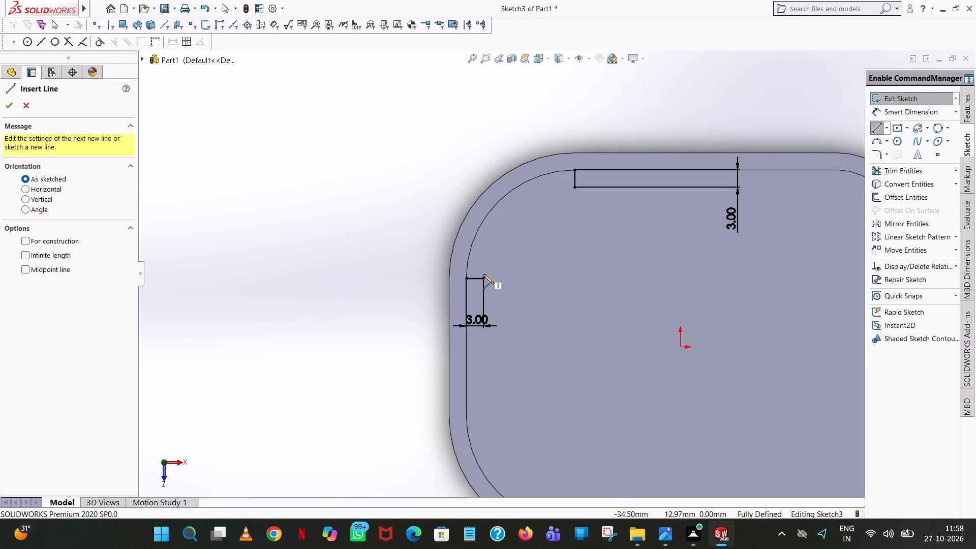
{"action": "left_click", "coordinate": [483, 278]}
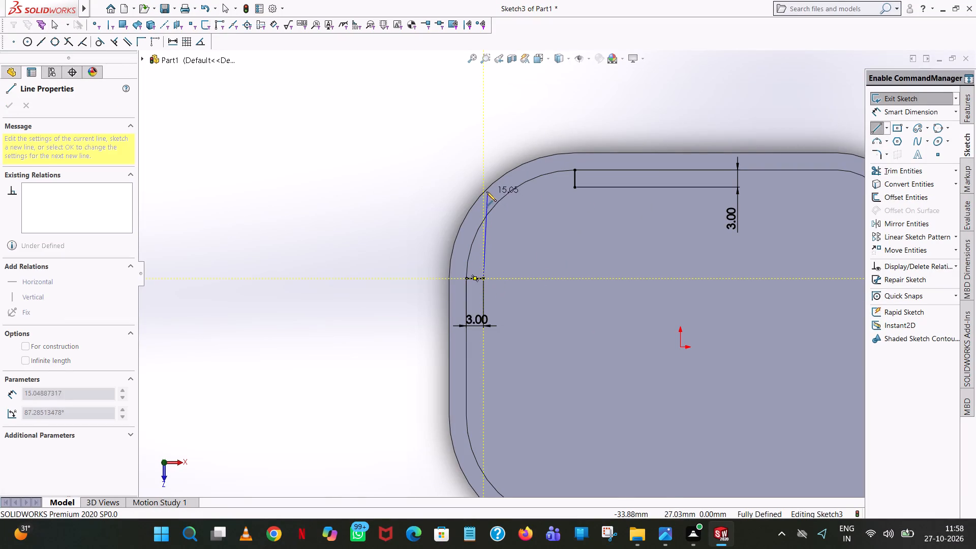
{"action": "left_click", "coordinate": [484, 185]}
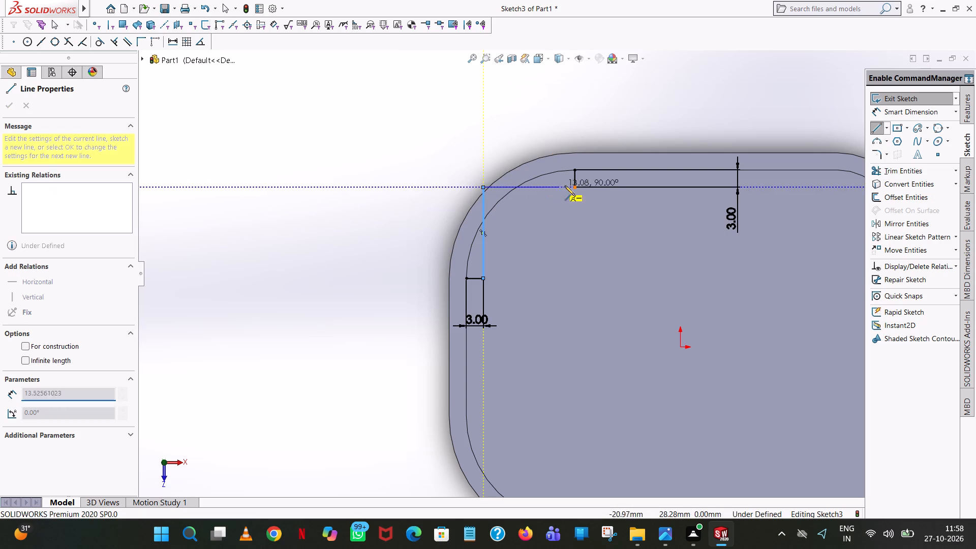
{"action": "left_click", "coordinate": [574, 188]}
{"action": "right_click", "coordinate": [574, 188]}
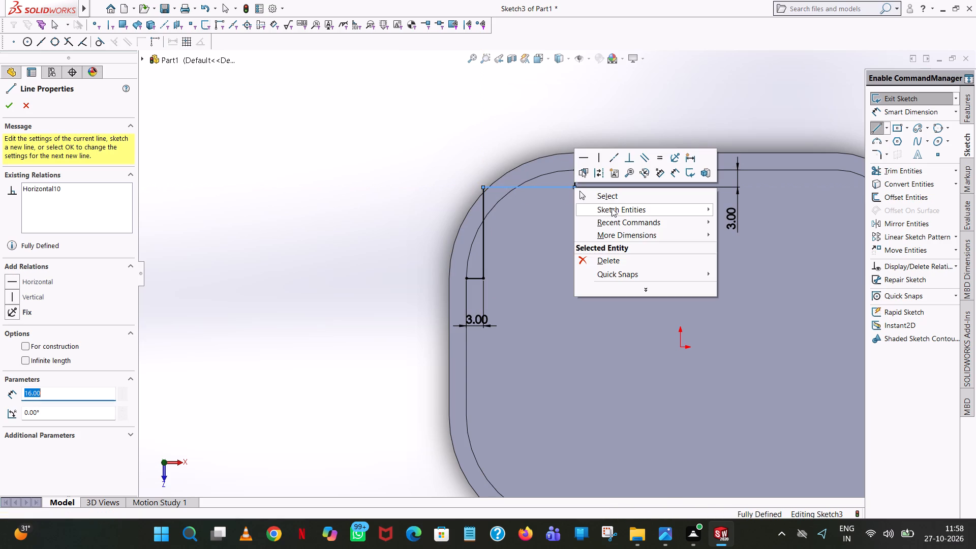
{"action": "left_click", "coordinate": [614, 199]}
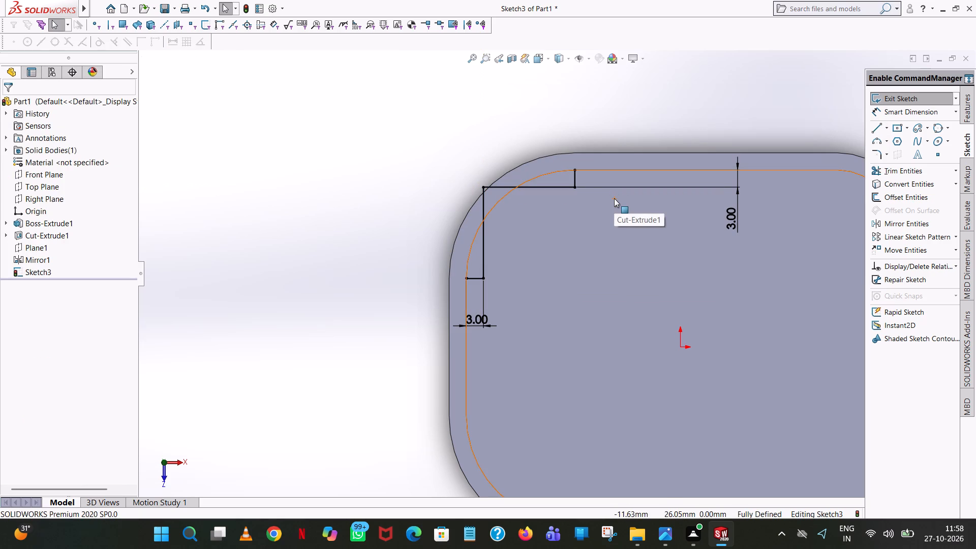
Apply a 13 mm sketch fillet to the corner where the new vertical and horizontal lines meet.
{"action": "left_click", "coordinate": [880, 154]}
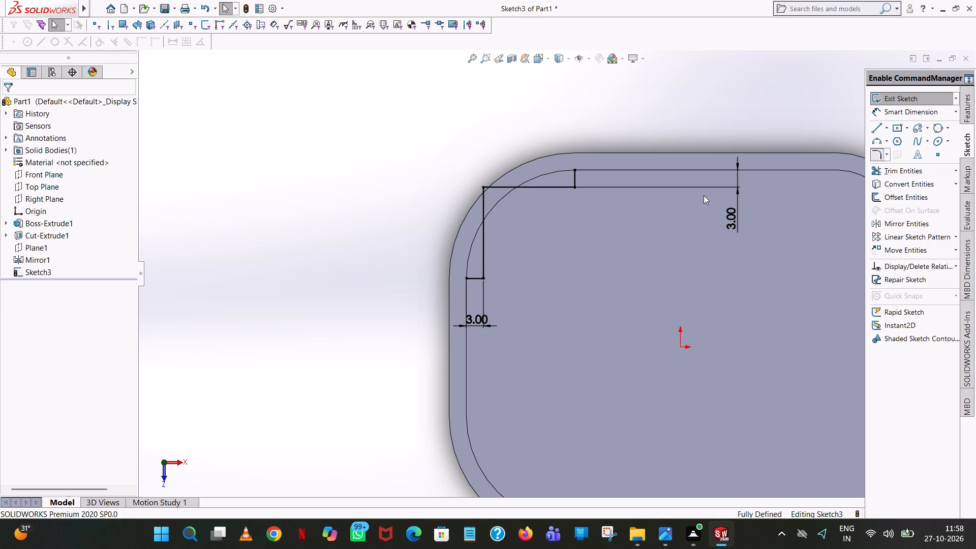
{"action": "left_click", "coordinate": [483, 186]}
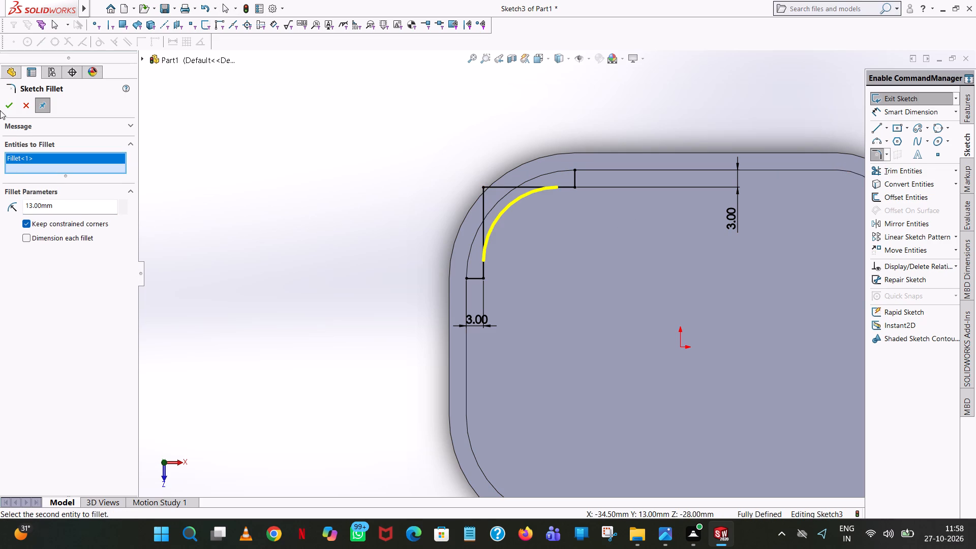
{"action": "left_click", "coordinate": [7, 103]}
From the horizontal 3 mm line's inner end, sketch a 20.5 mm horizontal line, a 16 mm vertical line and a 4.5 mm line closing the profile.
{"action": "scroll", "coordinate": [537, 222], "scroll_direction": "down", "scroll_amount": 1}
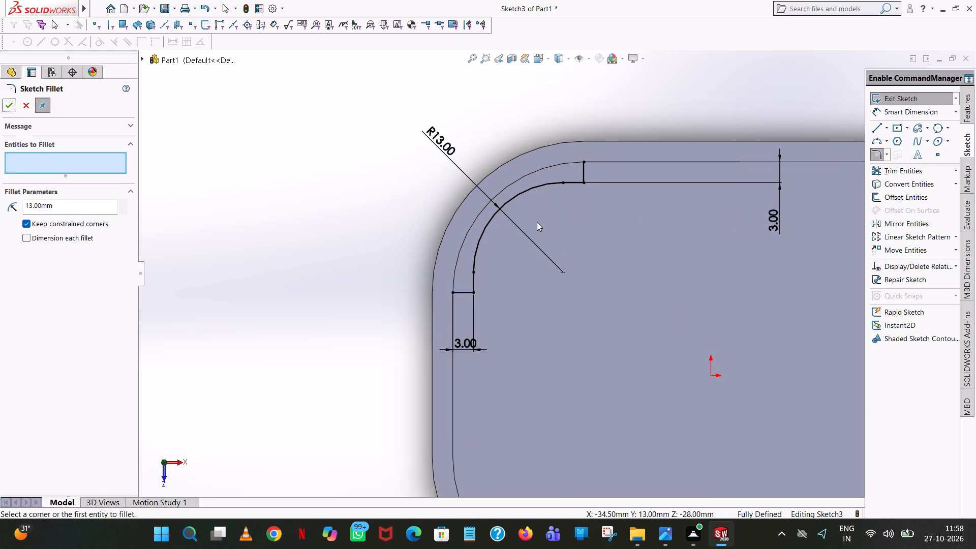
{"action": "scroll", "coordinate": [537, 222], "scroll_direction": "down", "scroll_amount": 3}
{"action": "scroll", "coordinate": [592, 176], "scroll_direction": "up", "scroll_amount": 5}
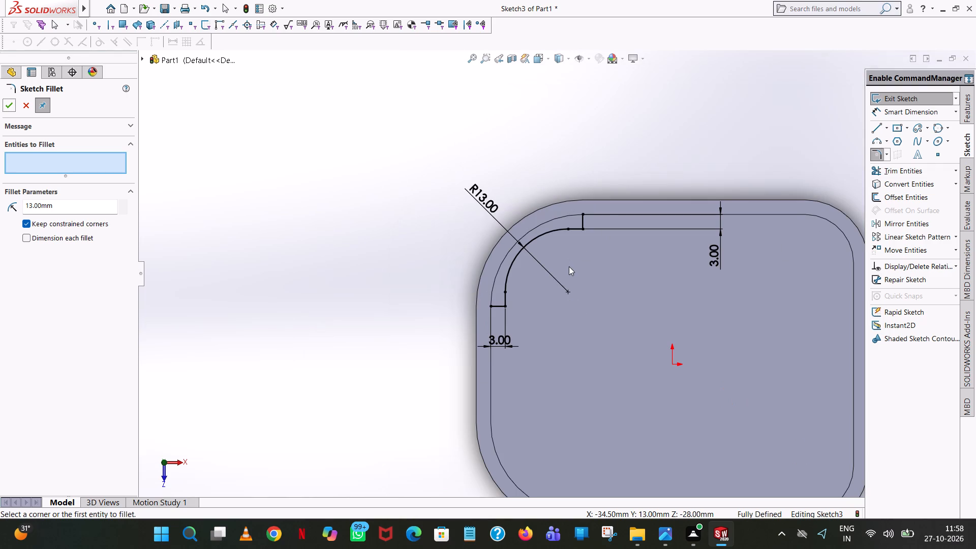
{"action": "scroll", "coordinate": [569, 266], "scroll_direction": "up", "scroll_amount": 5}
{"action": "scroll", "coordinate": [566, 271], "scroll_direction": "down", "scroll_amount": 7}
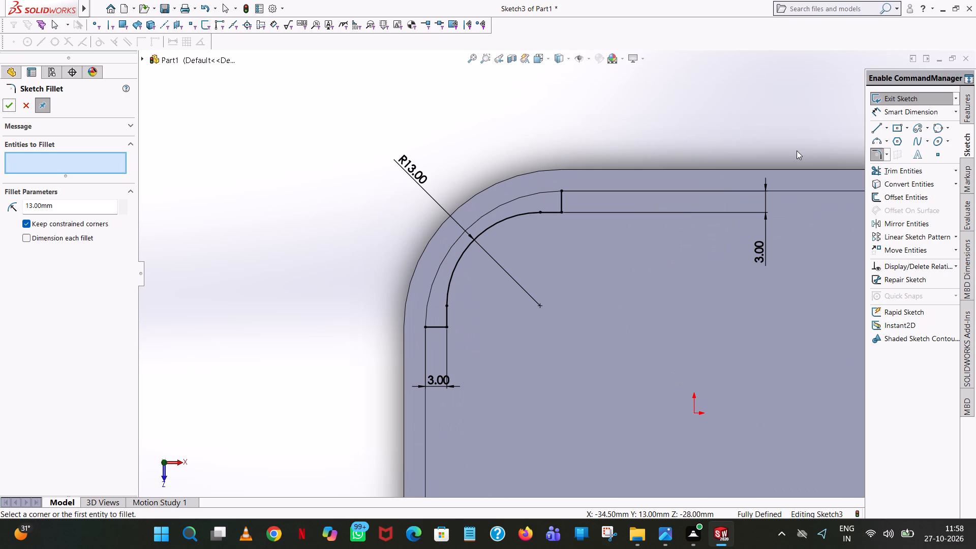
{"action": "left_click", "coordinate": [875, 129]}
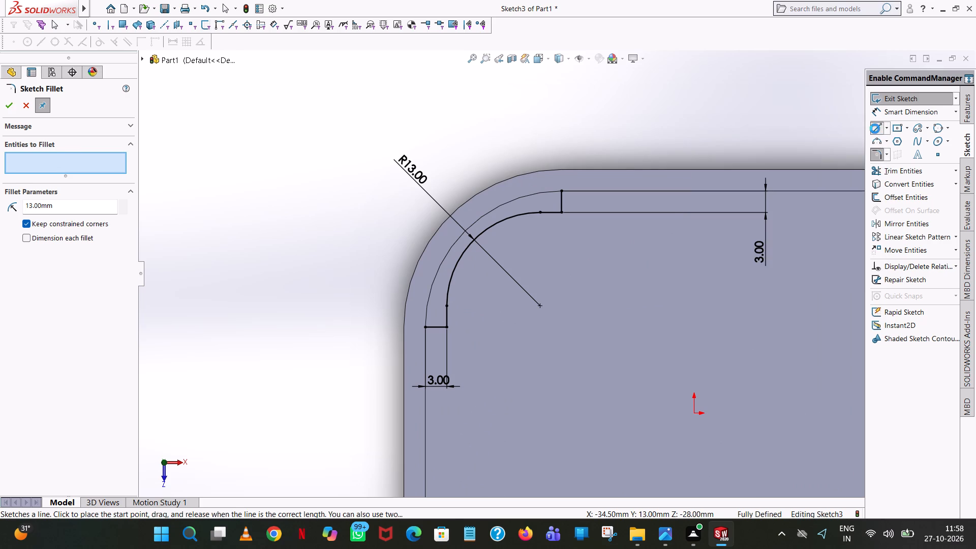
{"action": "left_click", "coordinate": [447, 327]}
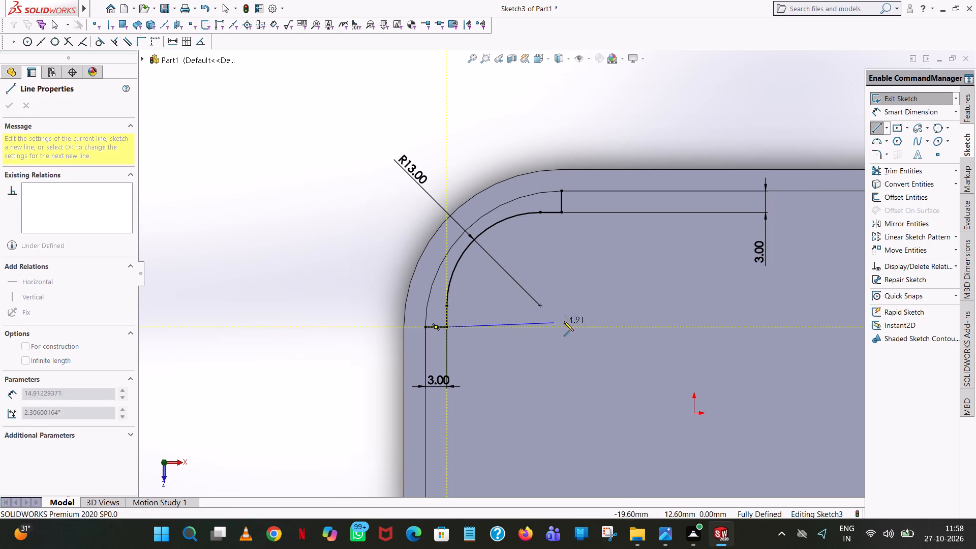
{"action": "left_click", "coordinate": [604, 328]}
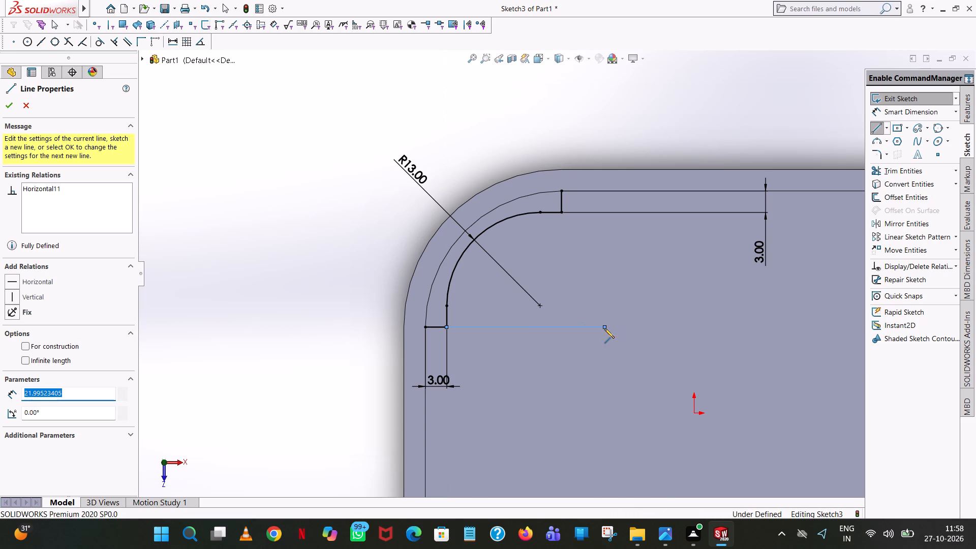
{"action": "type", "text": "20.5"}
{"action": "key", "text": "Return"}
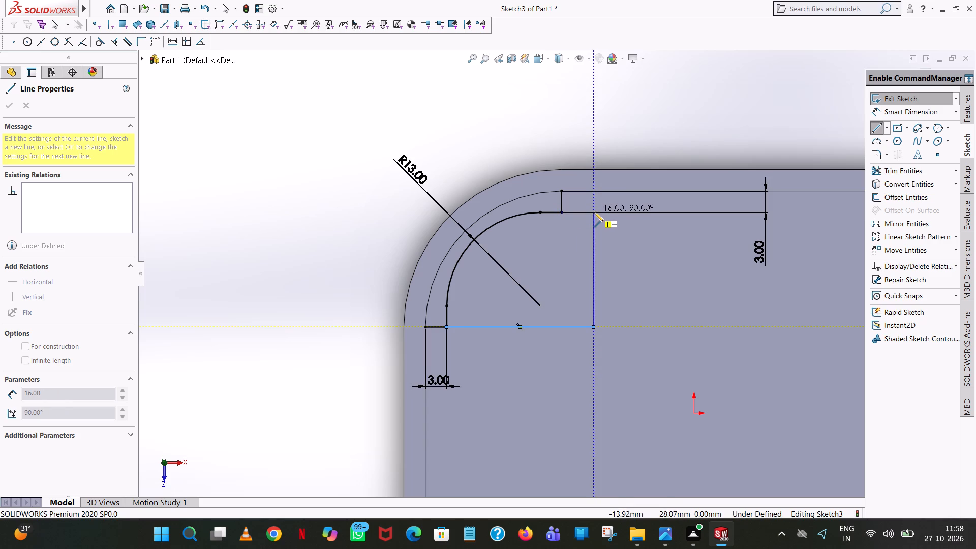
{"action": "left_click", "coordinate": [594, 212]}
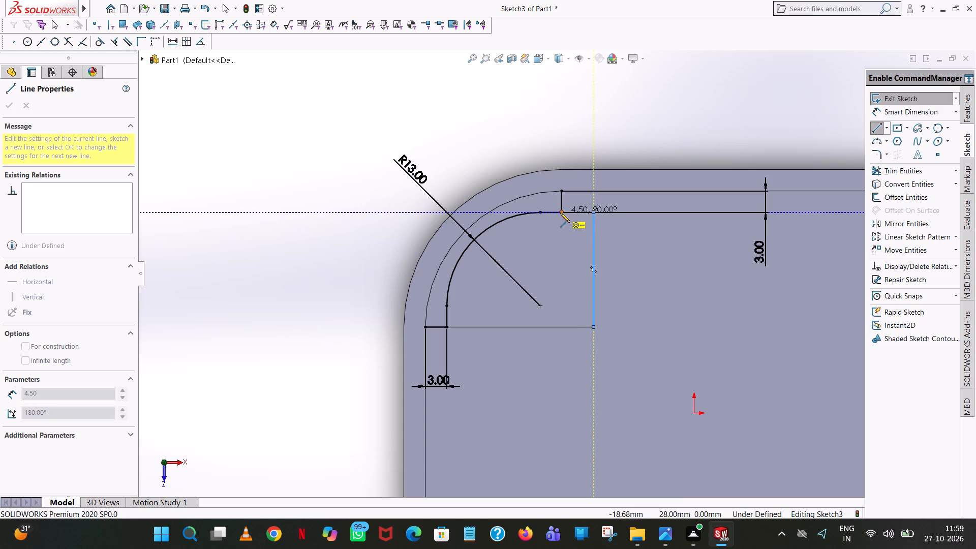
{"action": "left_click", "coordinate": [560, 212]}
{"action": "right_click", "coordinate": [560, 212]}
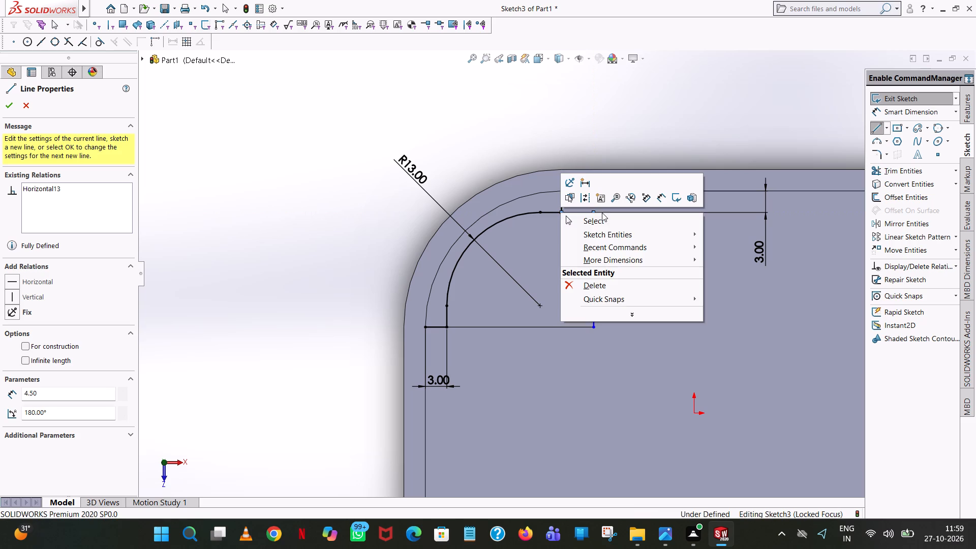
{"action": "left_click", "coordinate": [606, 221]}
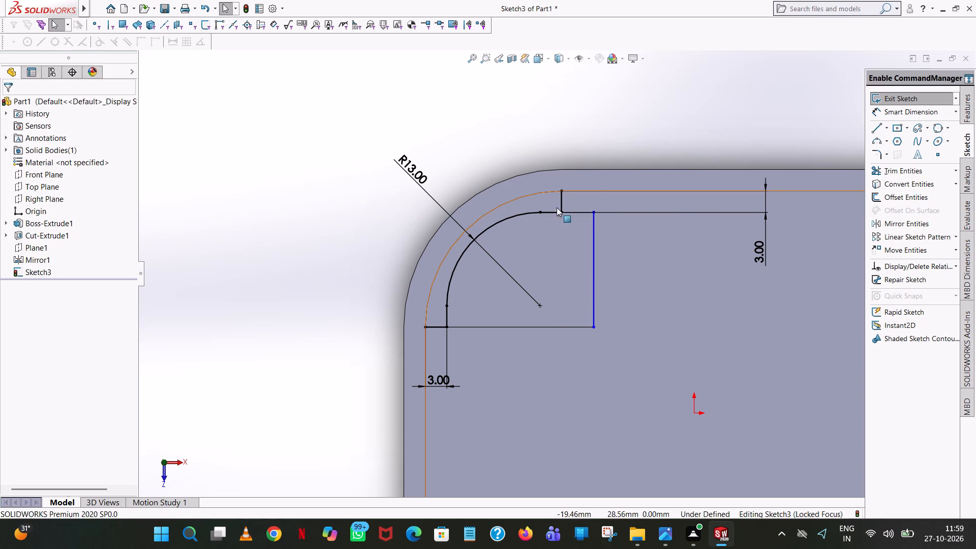
Trim away the short vertical 3 mm line between the pocket's upper edge and the profile.
{"action": "left_click", "coordinate": [928, 166]}
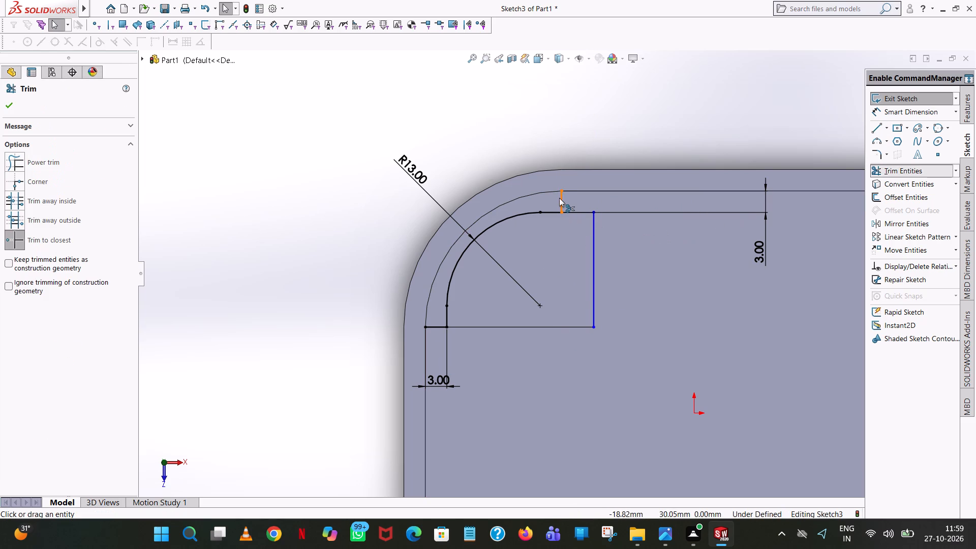
{"action": "left_click", "coordinate": [559, 198]}
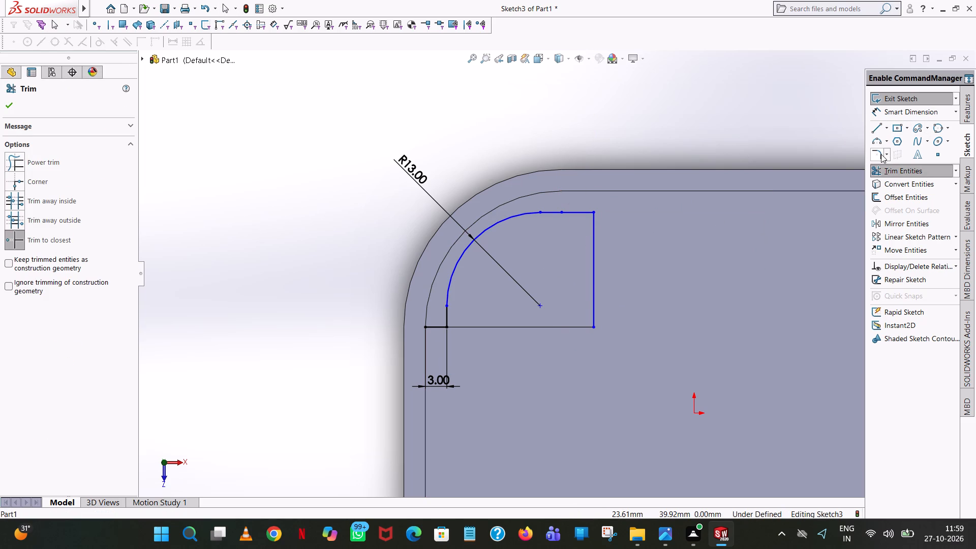
Apply a 5 mm sketch fillet between the profile's right vertical line and its top line.
{"action": "left_click", "coordinate": [878, 154]}
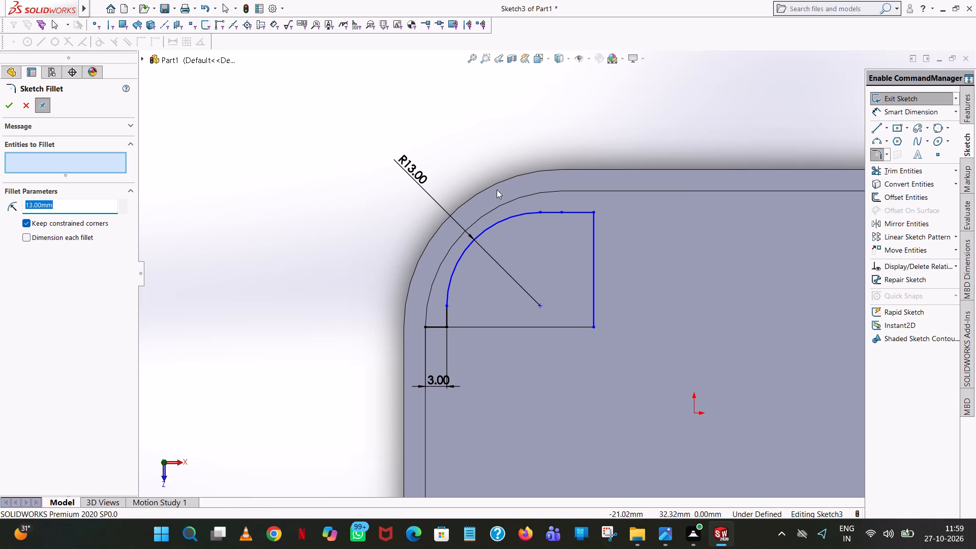
{"action": "key", "text": "5"}
{"action": "key", "text": "Return"}
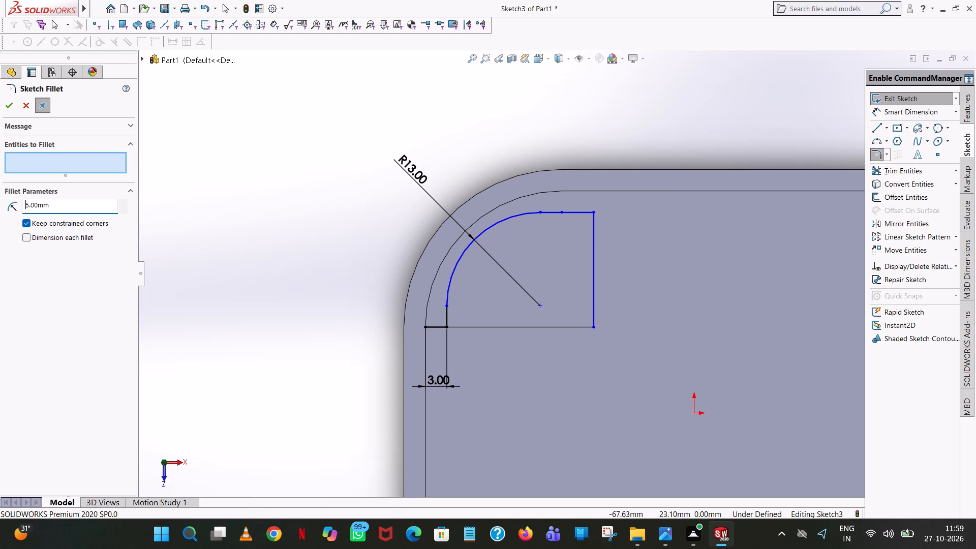
{"action": "left_click", "coordinate": [592, 211]}
{"action": "left_click", "coordinate": [595, 225]}
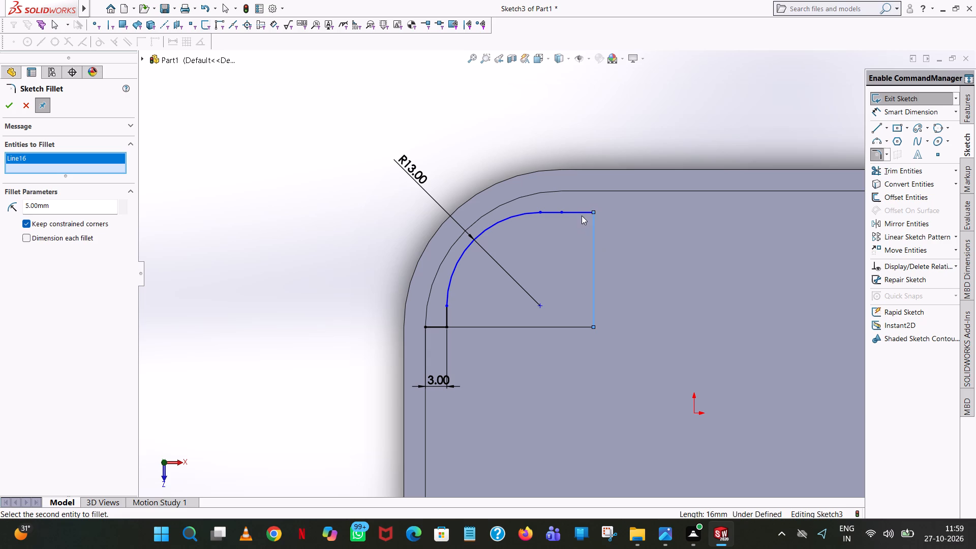
{"action": "left_click", "coordinate": [557, 213]}
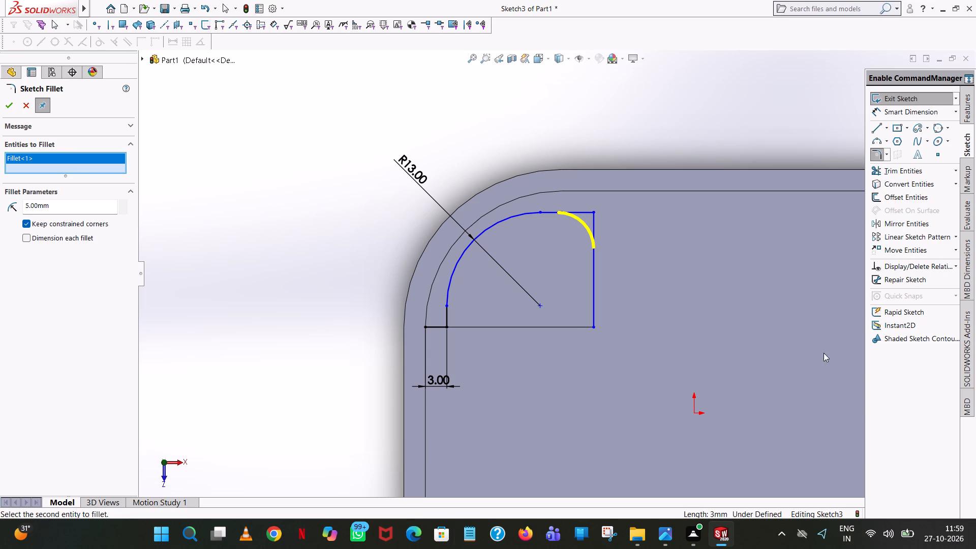
{"action": "left_click", "coordinate": [5, 103]}
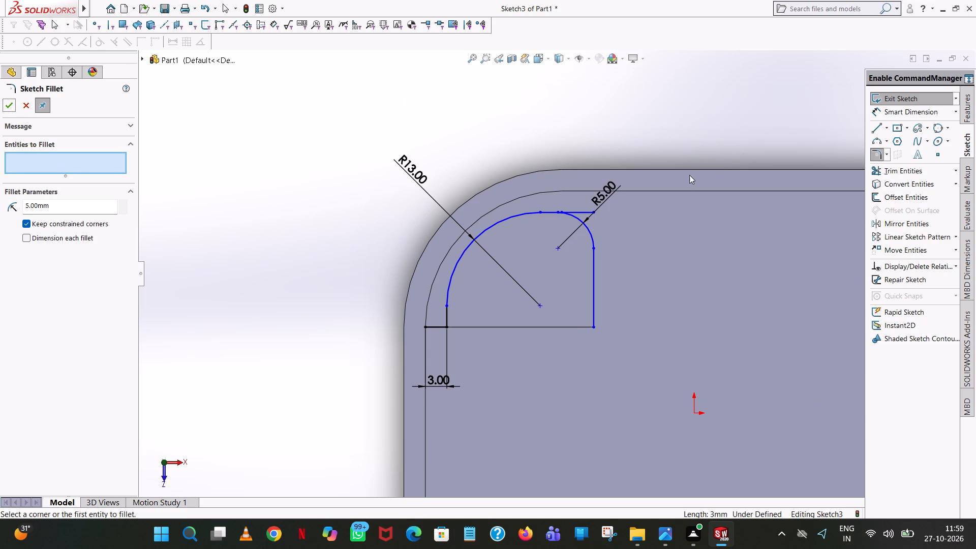
Trim the leftover line end outside the 5 mm fillet and the horizontal 3 mm line joining the profile to the pocket edge.
{"action": "left_click", "coordinate": [884, 169]}
{"action": "left_click", "coordinate": [590, 212]}
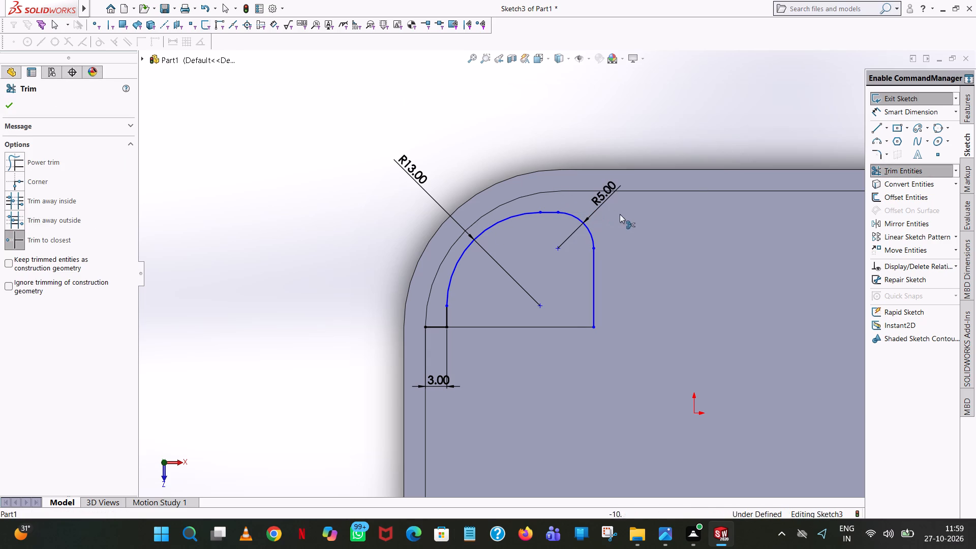
{"action": "scroll", "coordinate": [572, 363], "scroll_direction": "up", "scroll_amount": 4}
{"action": "scroll", "coordinate": [561, 343], "scroll_direction": "down", "scroll_amount": 2}
{"action": "scroll", "coordinate": [703, 249], "scroll_direction": "up", "scroll_amount": 3}
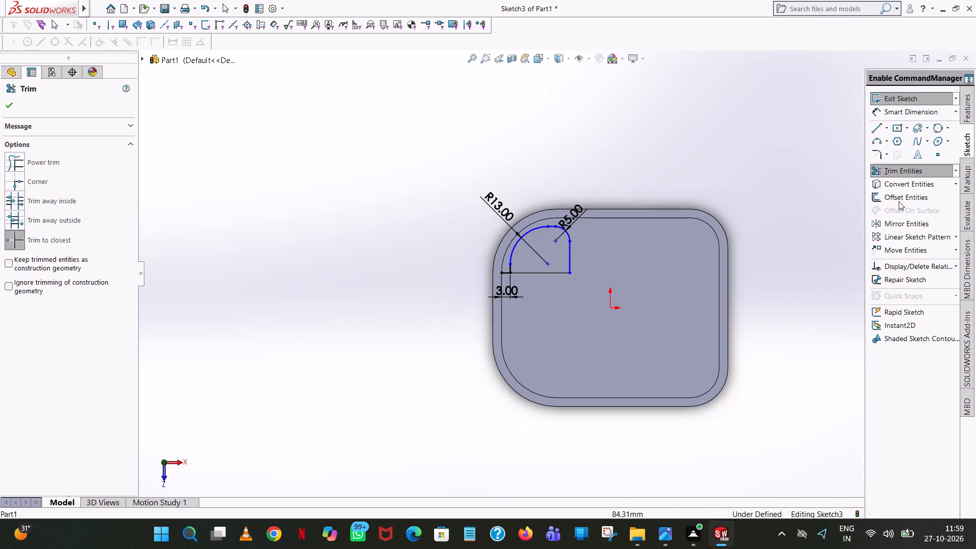
{"action": "left_click", "coordinate": [504, 272]}
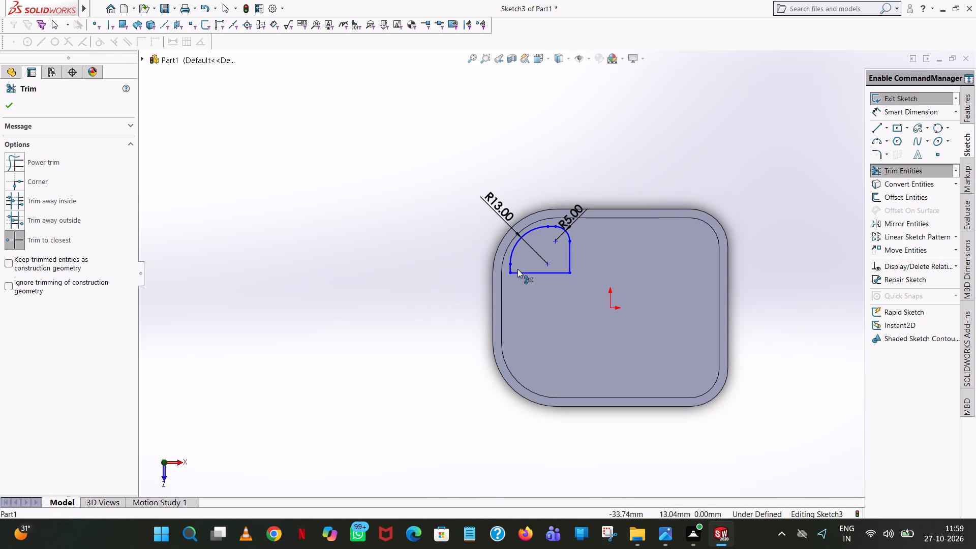
Sketch a horizontal line about 21 mm long from the origin toward the pocket's right side.
{"action": "left_click", "coordinate": [873, 133]}
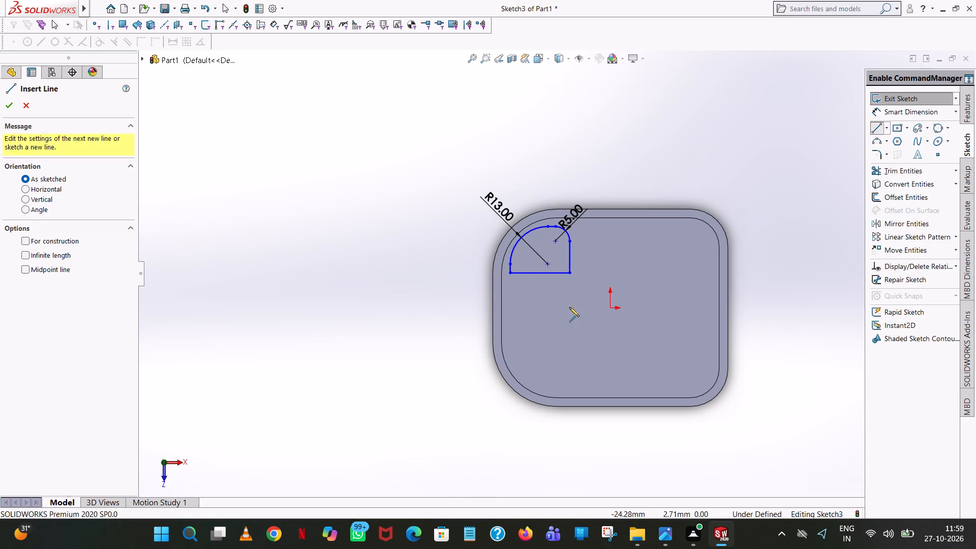
{"action": "left_click", "coordinate": [611, 308]}
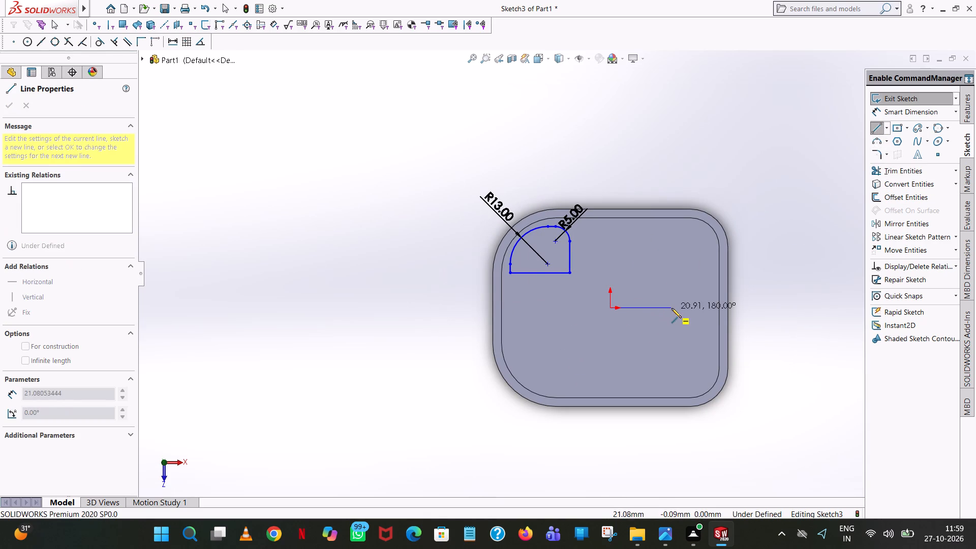
{"action": "left_click", "coordinate": [672, 308]}
{"action": "right_click", "coordinate": [672, 308]}
{"action": "left_click", "coordinate": [707, 314]}
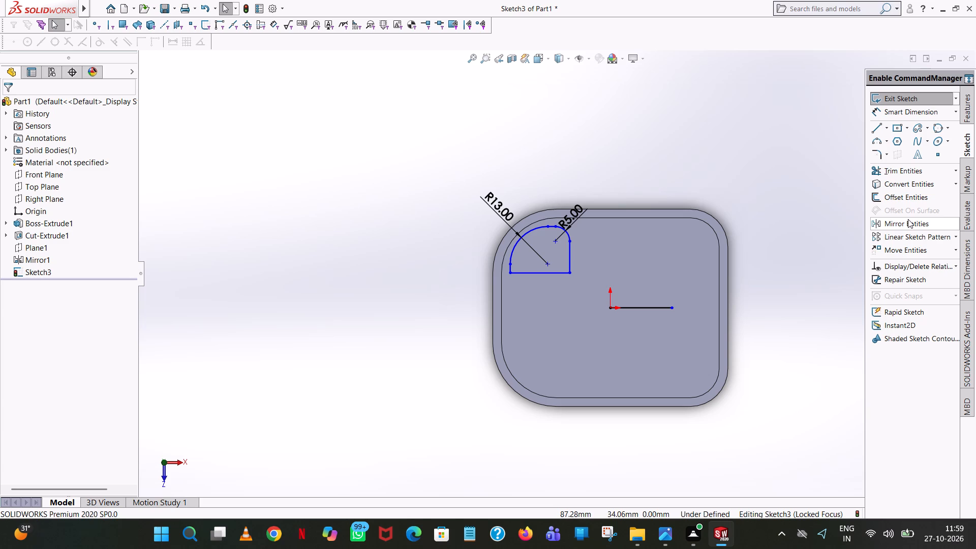
Mirror the filleted corner profile about the horizontal line from the origin, keeping the original.
{"action": "left_click", "coordinate": [908, 219]}
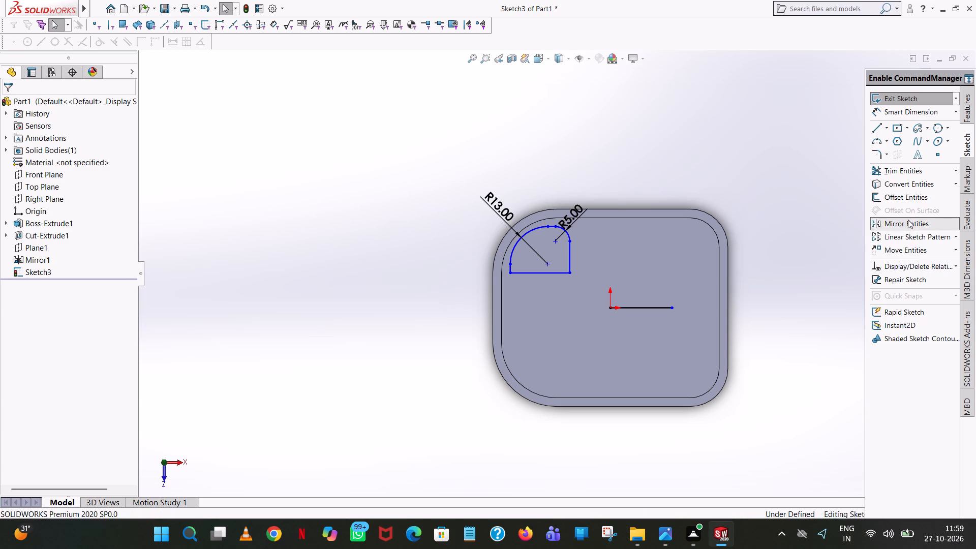
{"action": "left_click_drag", "start_coordinate": [704, 119], "coordinate": [352, 387]}
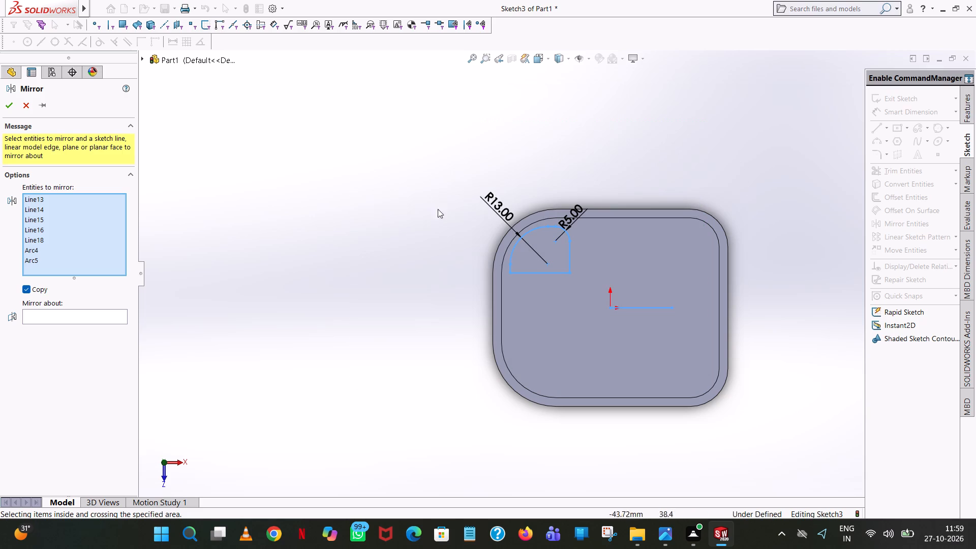
{"action": "left_click", "coordinate": [639, 308]}
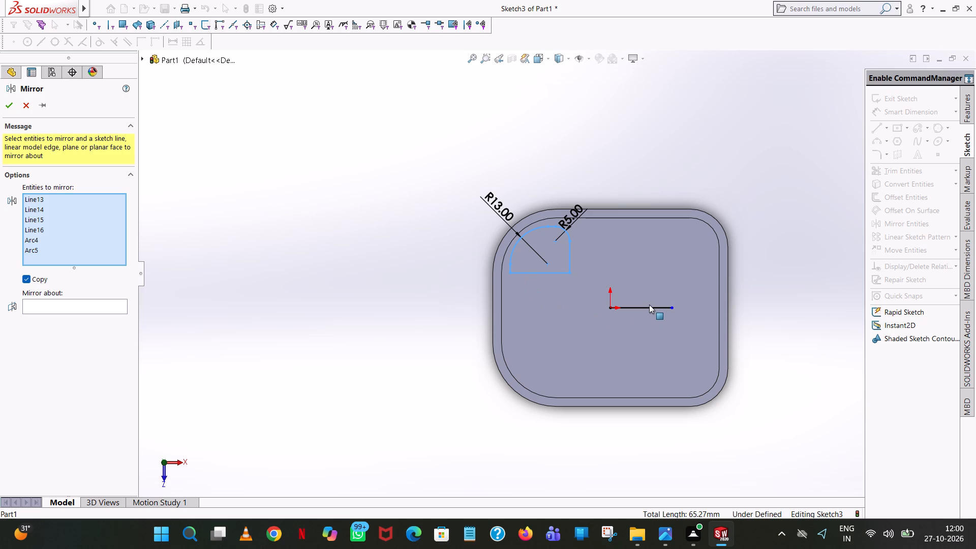
{"action": "left_click", "coordinate": [76, 305]}
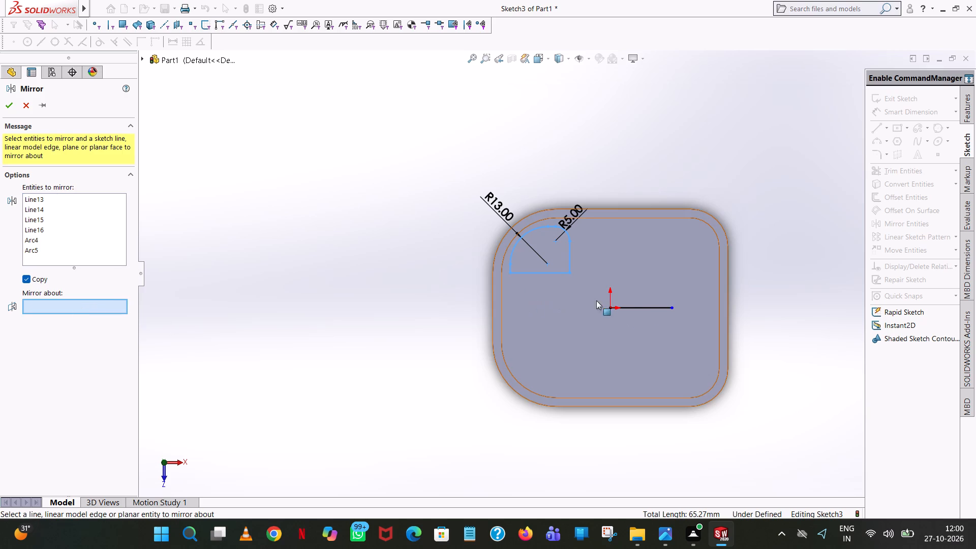
{"action": "left_click", "coordinate": [656, 305]}
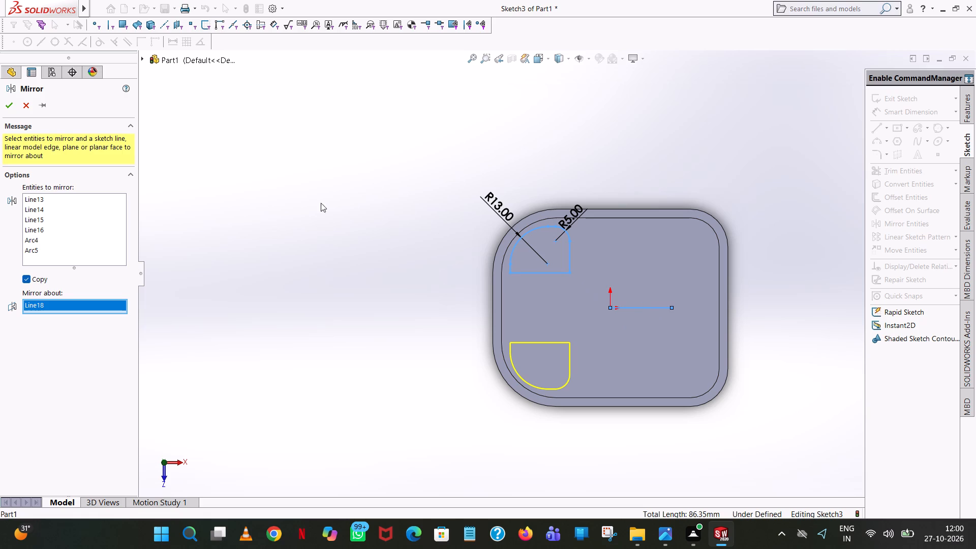
{"action": "left_click", "coordinate": [6, 99]}
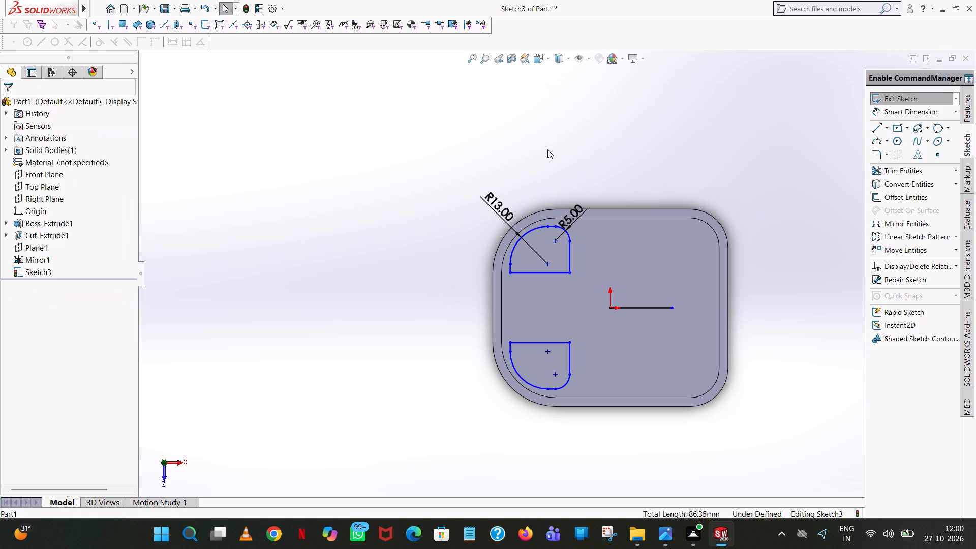
Sketch two vertical 24 mm lines joining the inner corners of the original profile to those of its mirrored copy.
{"action": "left_click", "coordinate": [876, 127]}
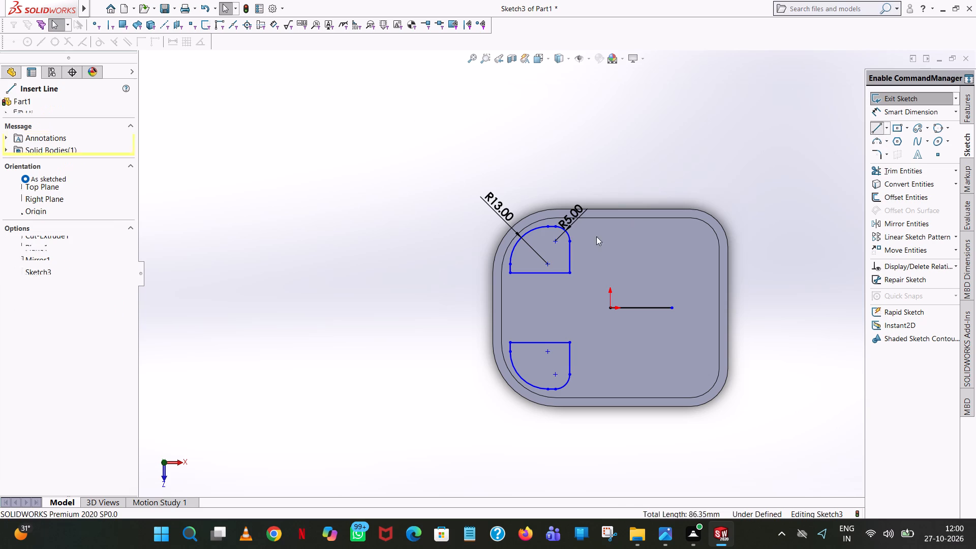
{"action": "left_click", "coordinate": [570, 272]}
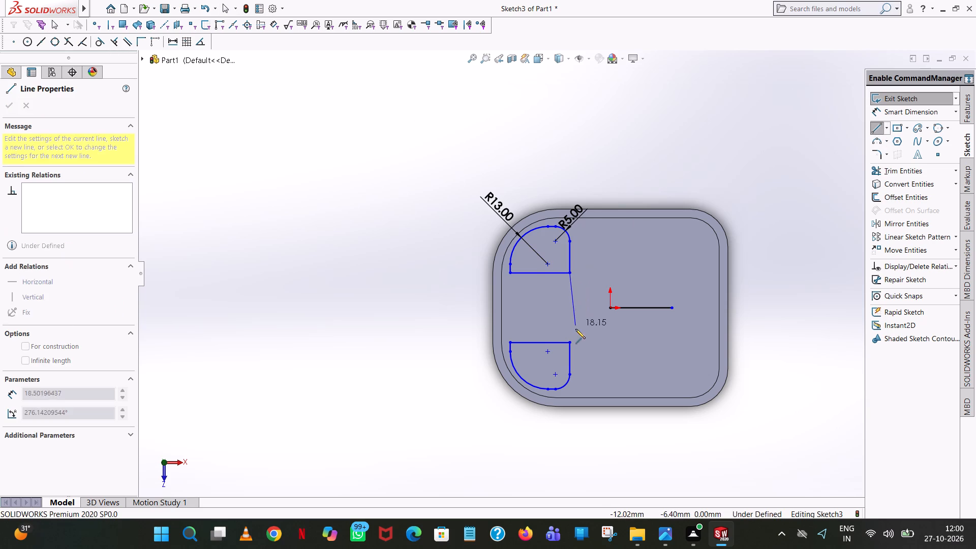
{"action": "left_click", "coordinate": [570, 342]}
{"action": "right_click", "coordinate": [570, 342]}
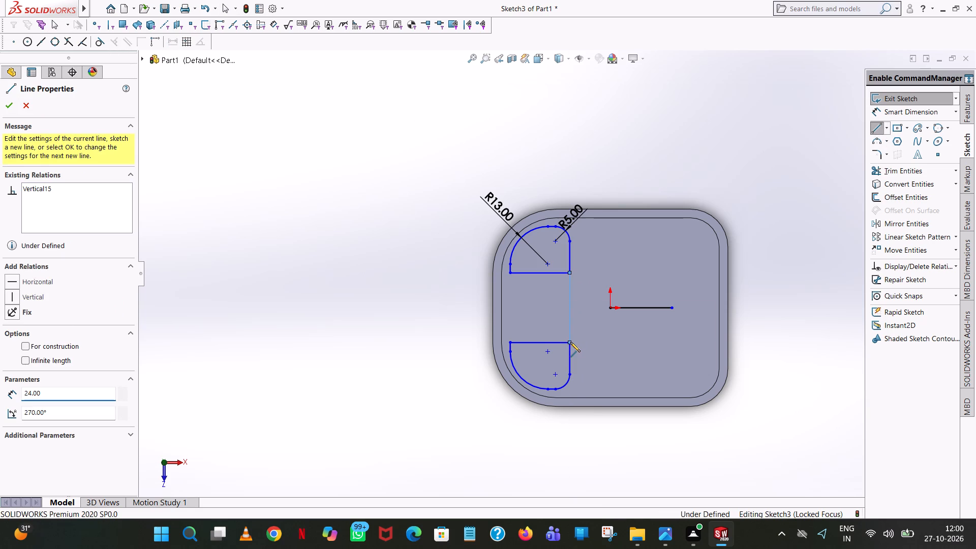
{"action": "left_click", "coordinate": [613, 347]}
{"action": "left_click", "coordinate": [878, 130]}
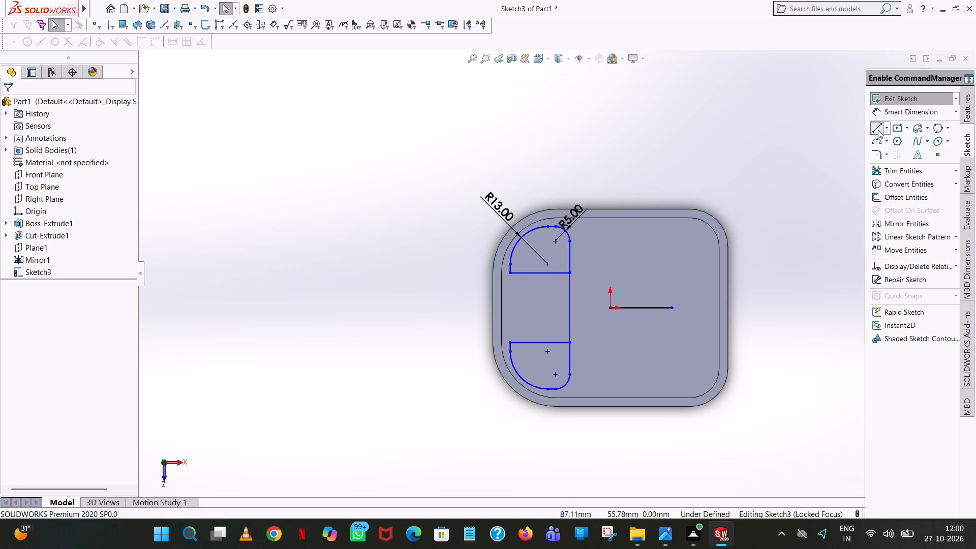
{"action": "left_click", "coordinate": [509, 272]}
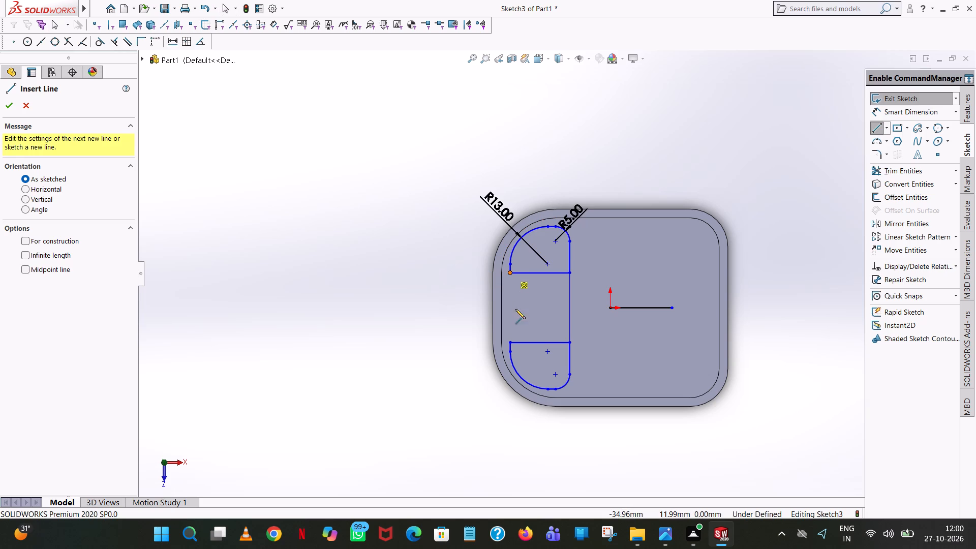
{"action": "left_click", "coordinate": [509, 343]}
{"action": "right_click", "coordinate": [509, 343]}
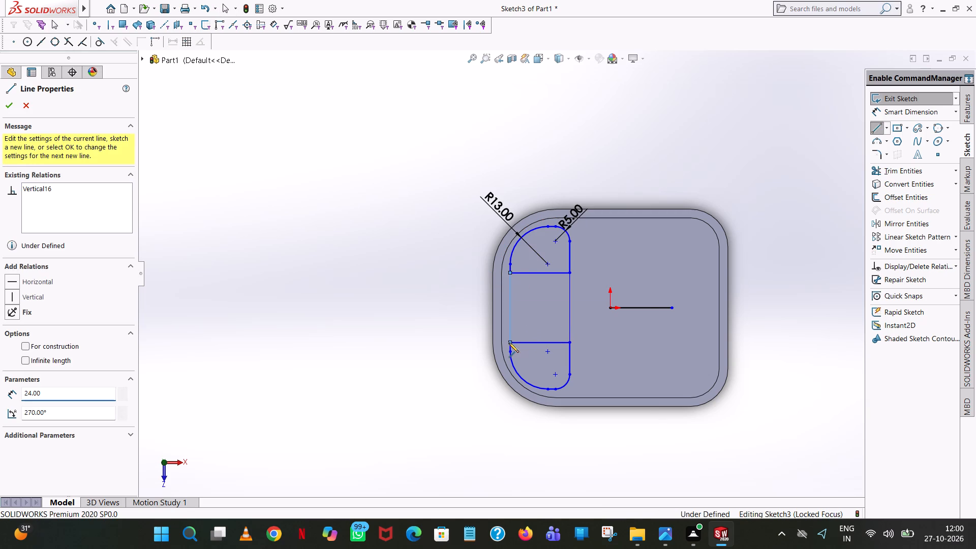
{"action": "left_click", "coordinate": [537, 350]}
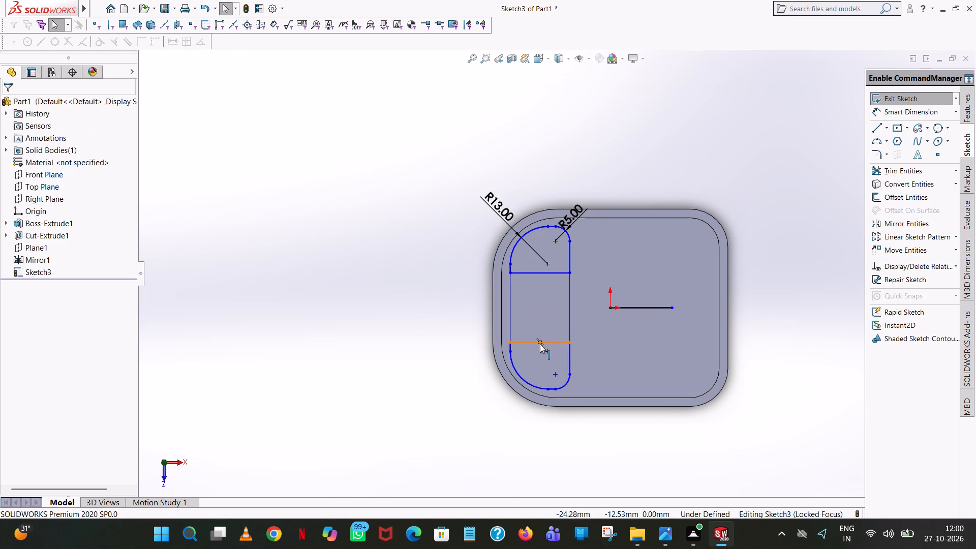
Trim away the two horizontal lines inside the joined profiles to leave one closed outline.
{"action": "left_click", "coordinate": [934, 169]}
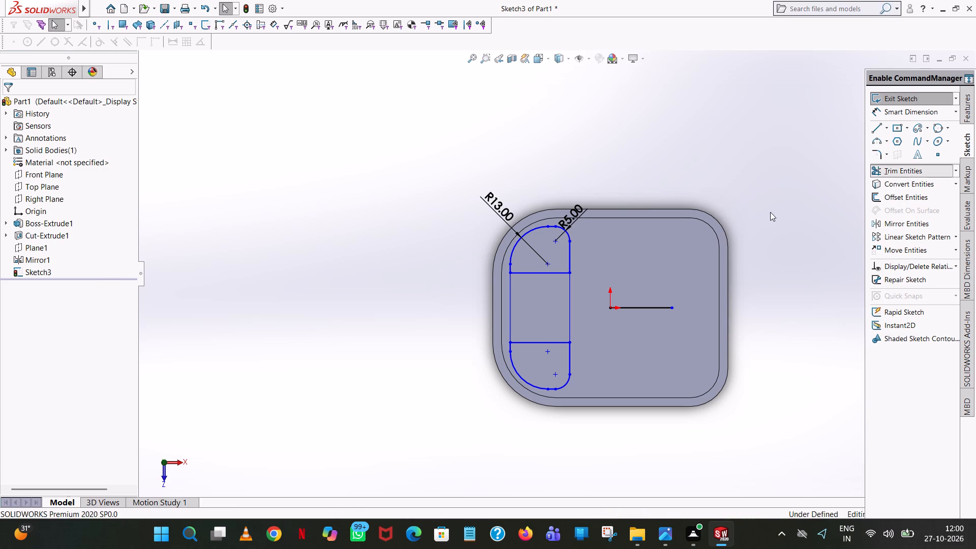
{"action": "left_click", "coordinate": [532, 276]}
{"action": "left_click", "coordinate": [544, 344]}
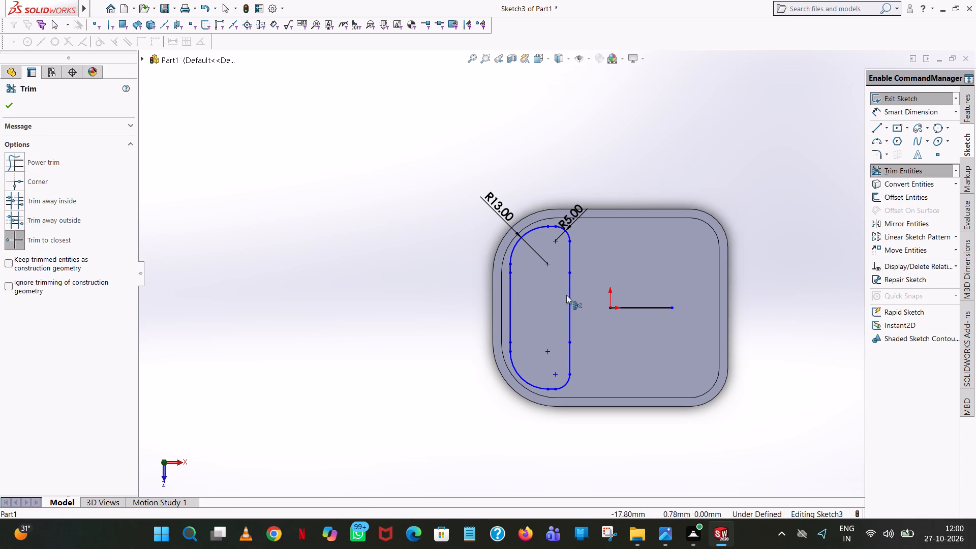
{"action": "left_click", "coordinate": [7, 113]}
{"action": "left_click", "coordinate": [12, 105]}
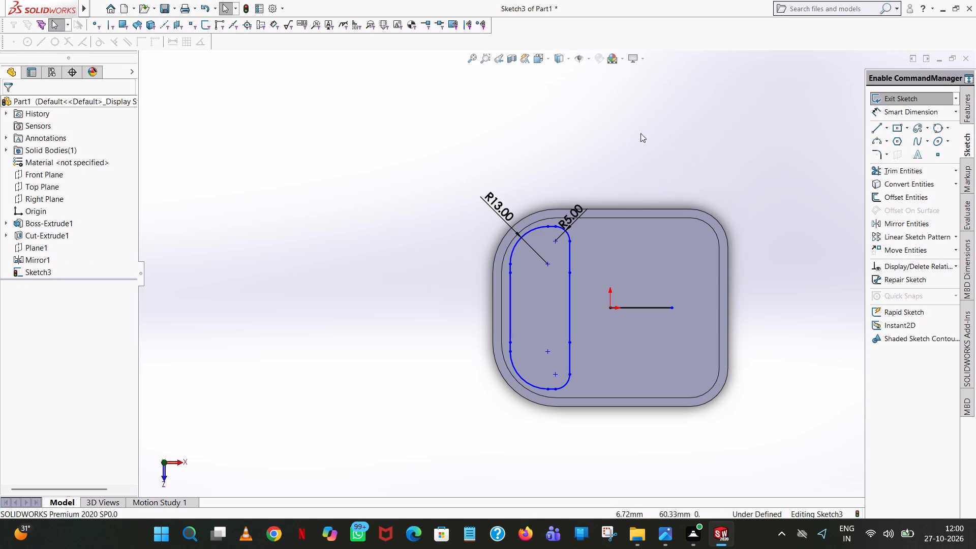
Trim away the horizontal mirror line at the origin.
{"action": "left_click", "coordinate": [931, 175]}
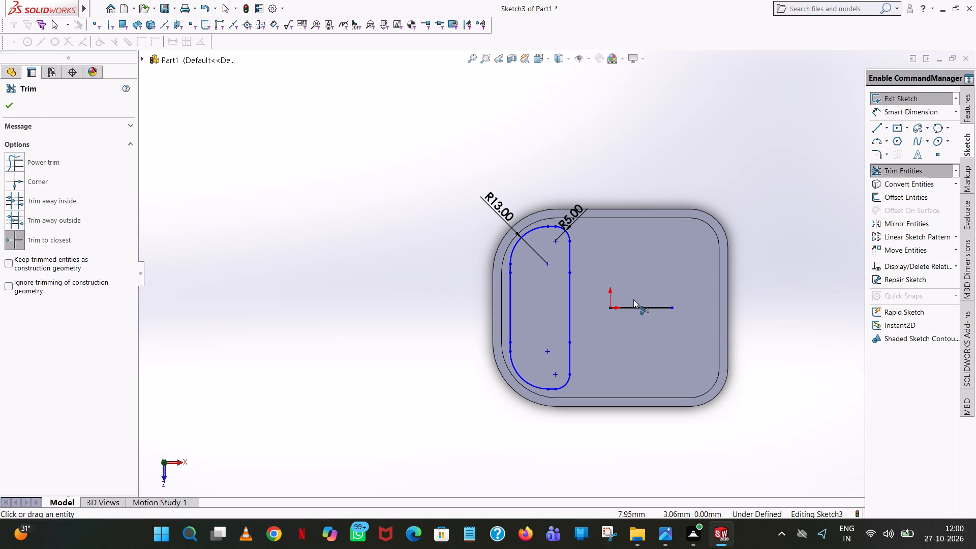
{"action": "left_click", "coordinate": [631, 306]}
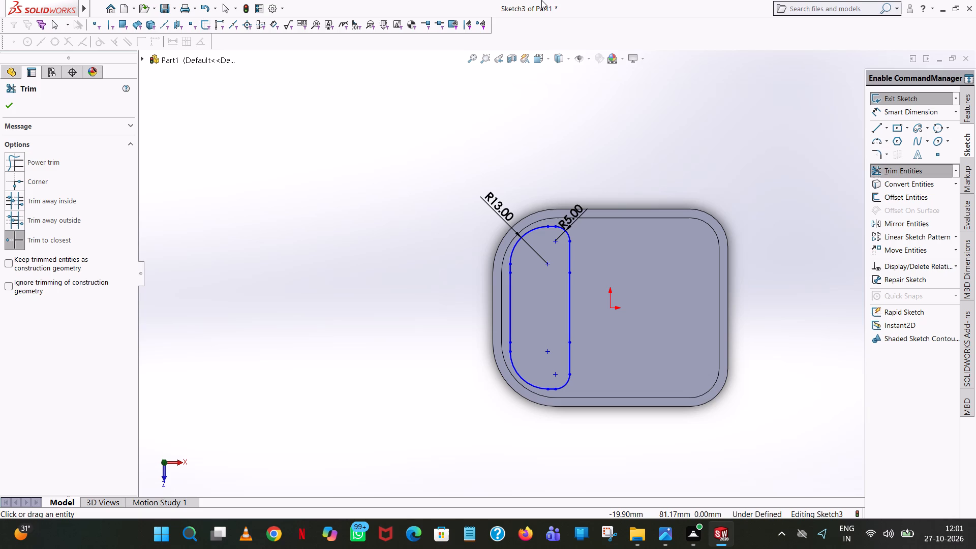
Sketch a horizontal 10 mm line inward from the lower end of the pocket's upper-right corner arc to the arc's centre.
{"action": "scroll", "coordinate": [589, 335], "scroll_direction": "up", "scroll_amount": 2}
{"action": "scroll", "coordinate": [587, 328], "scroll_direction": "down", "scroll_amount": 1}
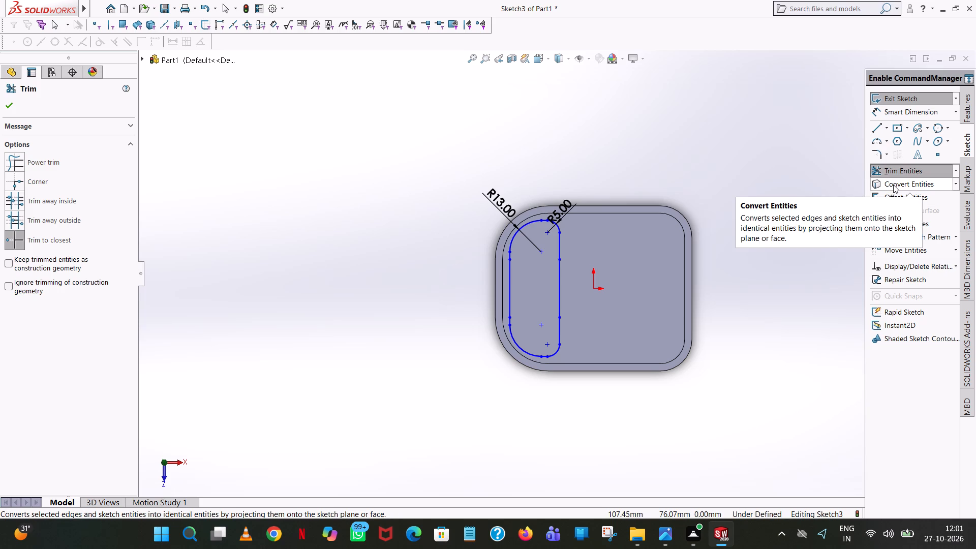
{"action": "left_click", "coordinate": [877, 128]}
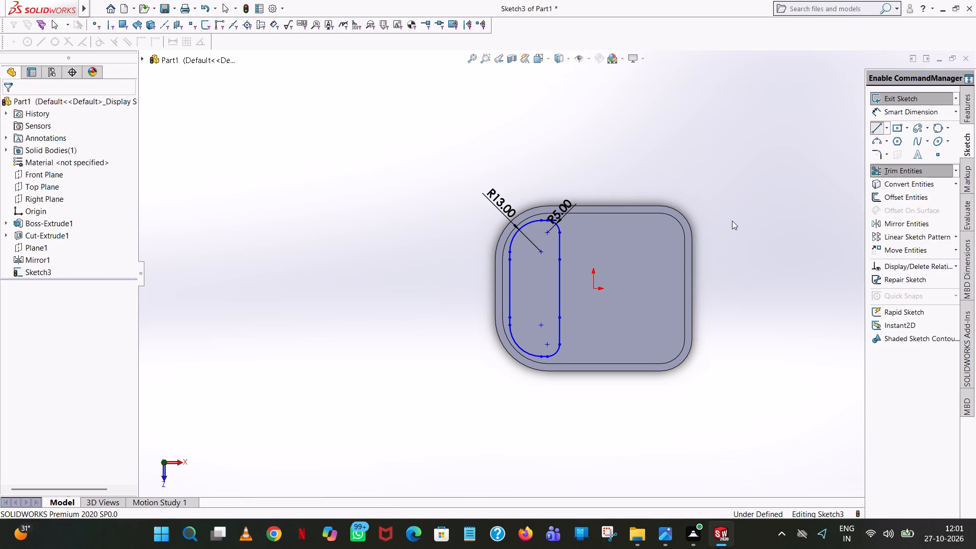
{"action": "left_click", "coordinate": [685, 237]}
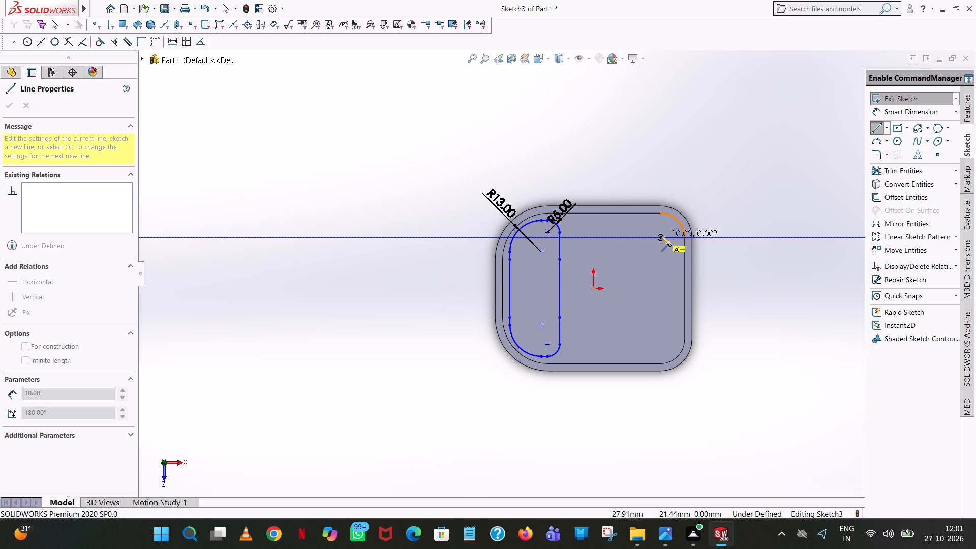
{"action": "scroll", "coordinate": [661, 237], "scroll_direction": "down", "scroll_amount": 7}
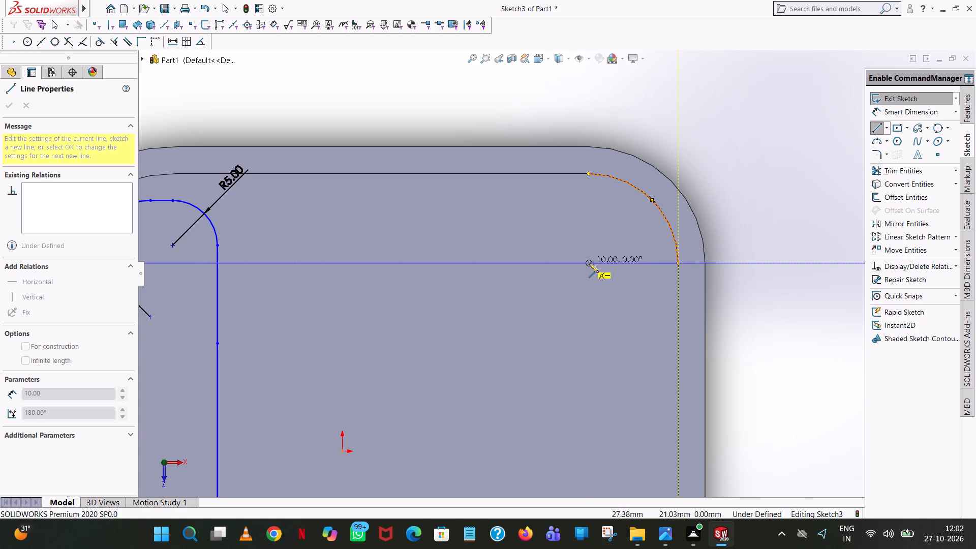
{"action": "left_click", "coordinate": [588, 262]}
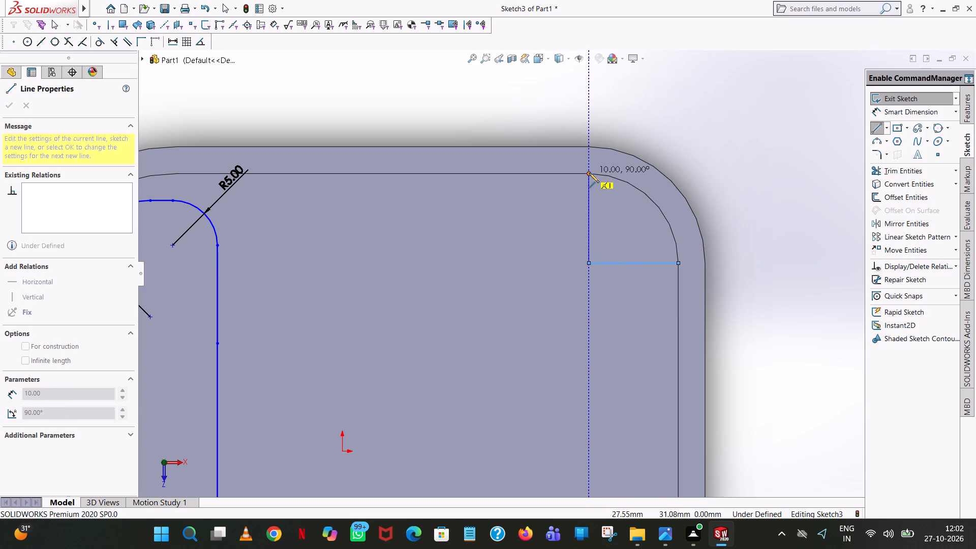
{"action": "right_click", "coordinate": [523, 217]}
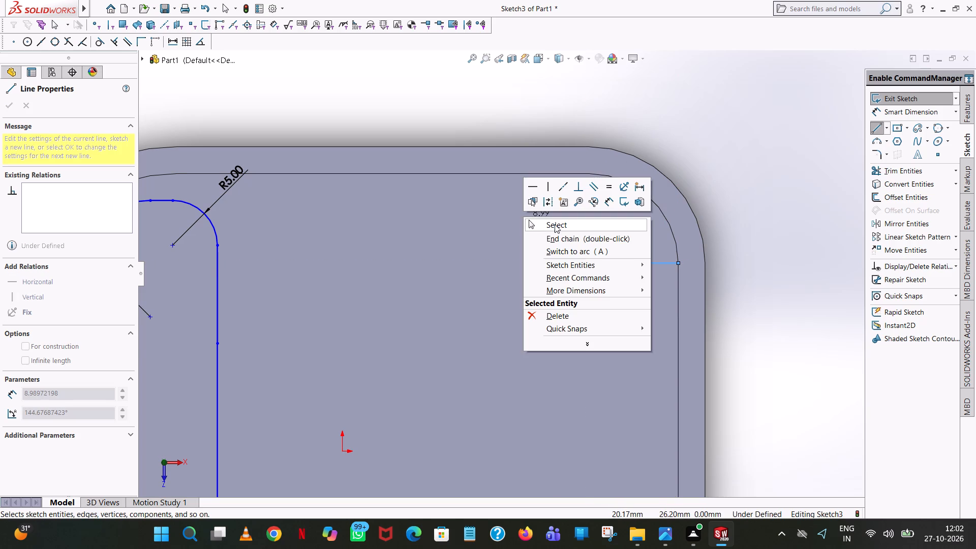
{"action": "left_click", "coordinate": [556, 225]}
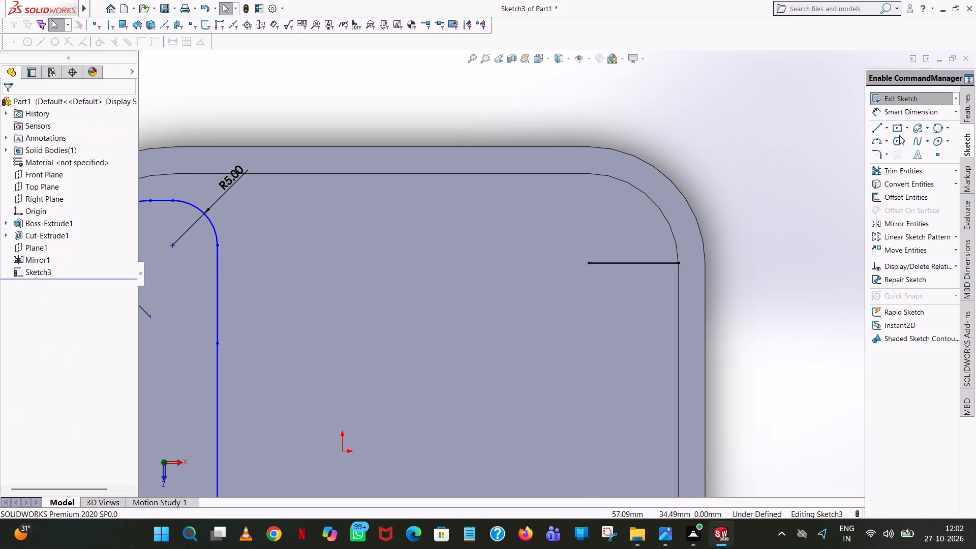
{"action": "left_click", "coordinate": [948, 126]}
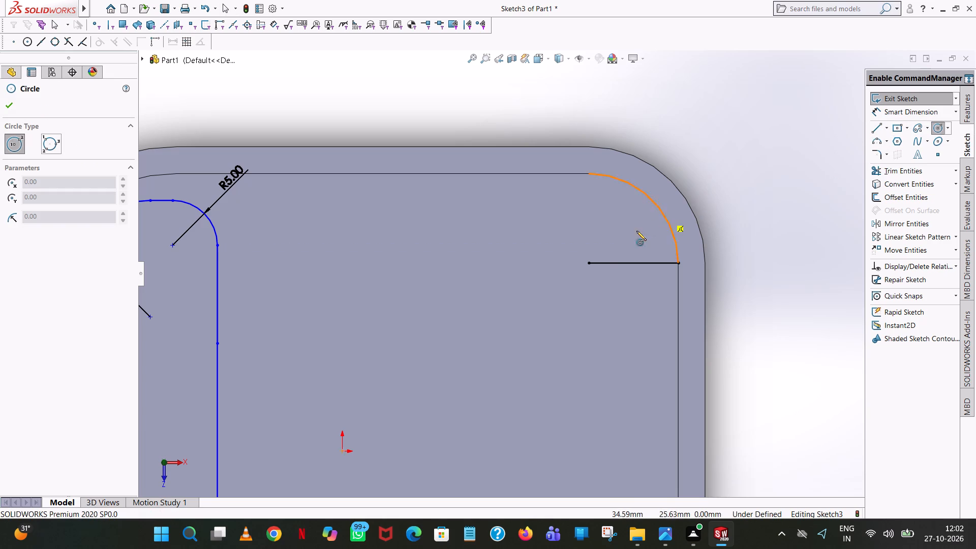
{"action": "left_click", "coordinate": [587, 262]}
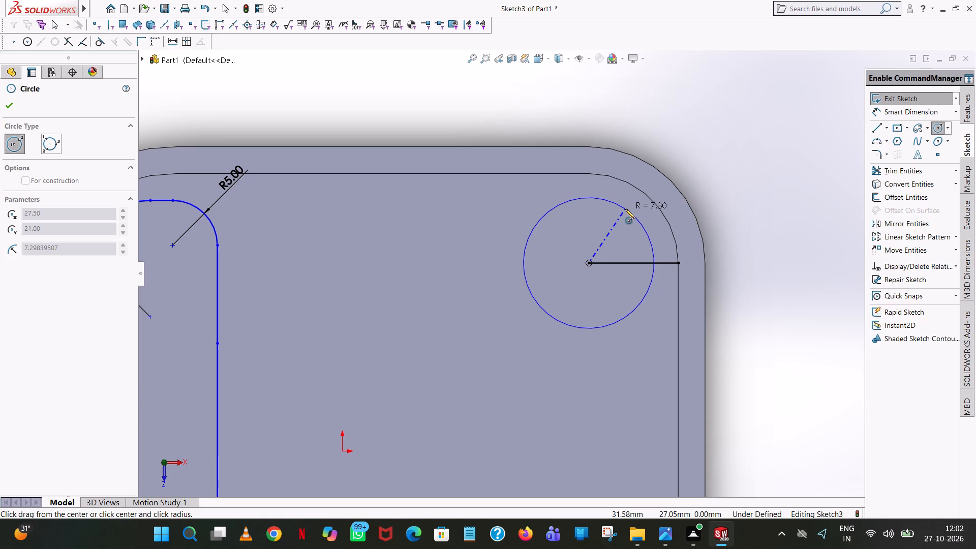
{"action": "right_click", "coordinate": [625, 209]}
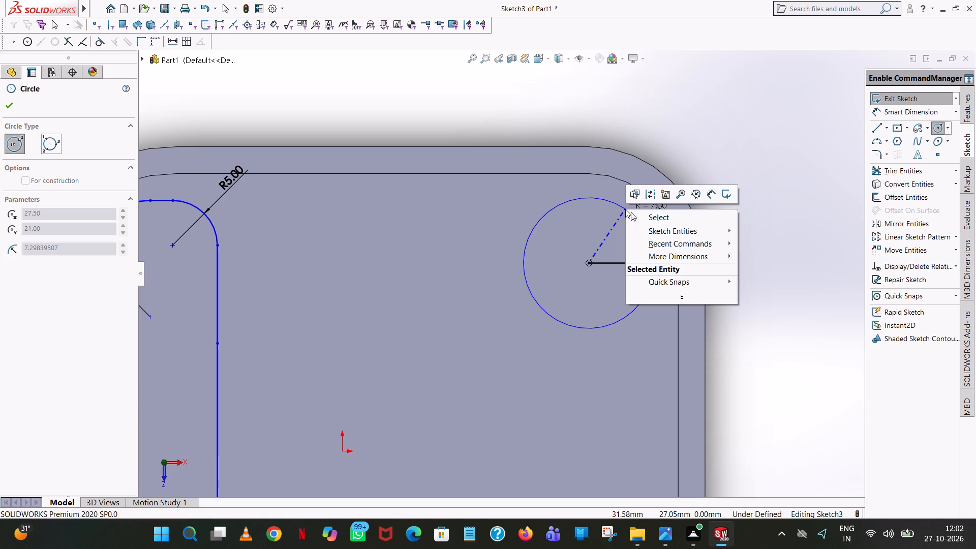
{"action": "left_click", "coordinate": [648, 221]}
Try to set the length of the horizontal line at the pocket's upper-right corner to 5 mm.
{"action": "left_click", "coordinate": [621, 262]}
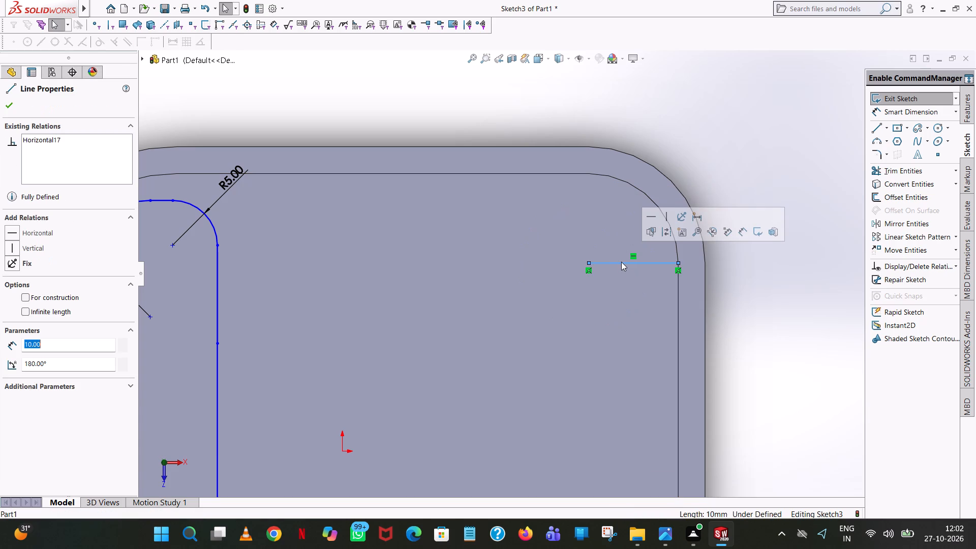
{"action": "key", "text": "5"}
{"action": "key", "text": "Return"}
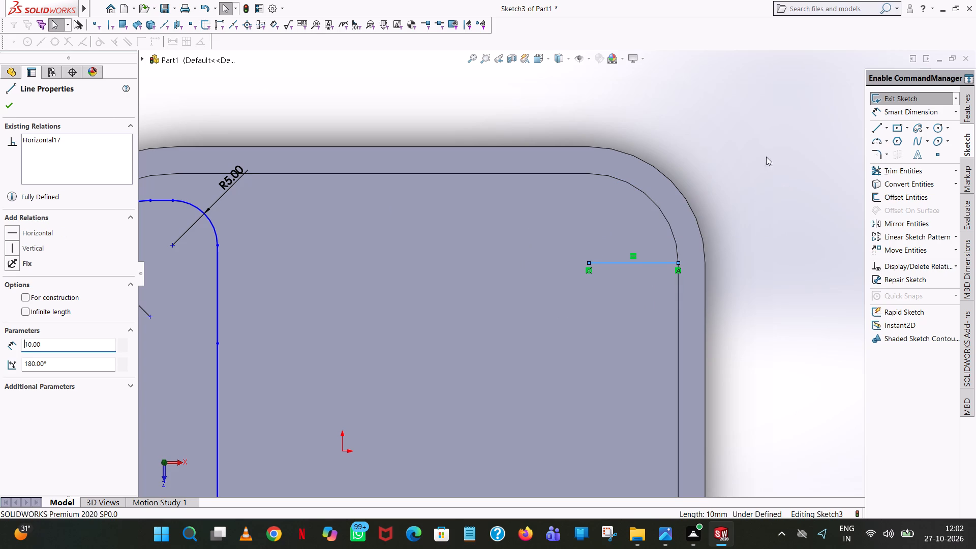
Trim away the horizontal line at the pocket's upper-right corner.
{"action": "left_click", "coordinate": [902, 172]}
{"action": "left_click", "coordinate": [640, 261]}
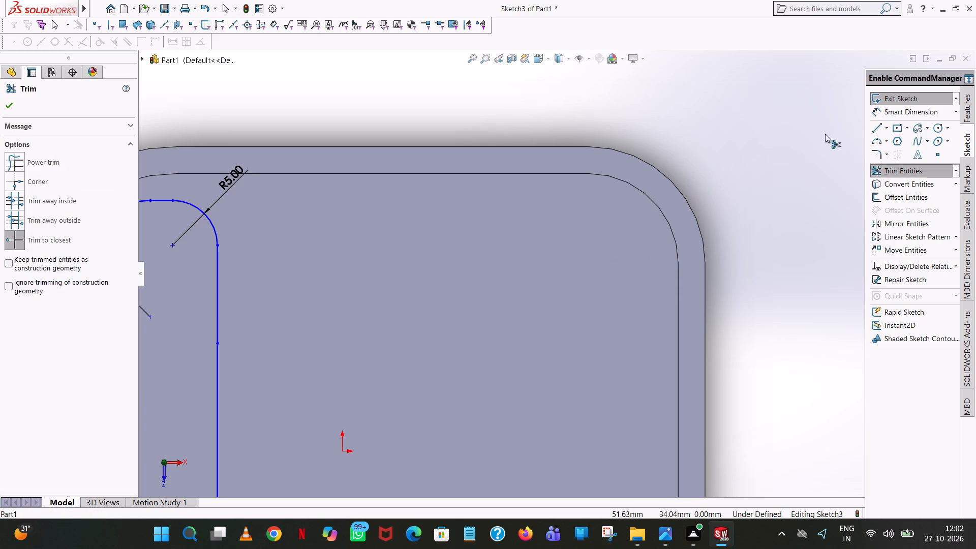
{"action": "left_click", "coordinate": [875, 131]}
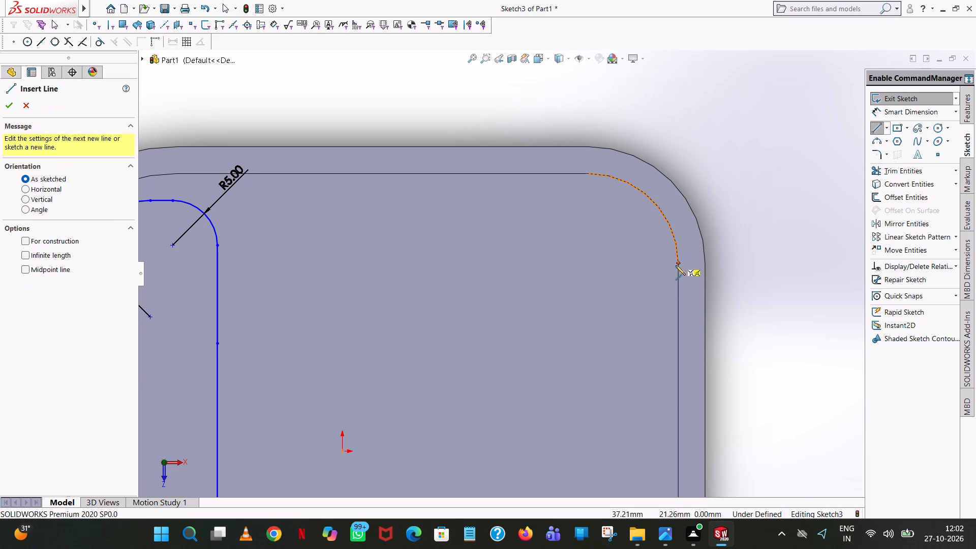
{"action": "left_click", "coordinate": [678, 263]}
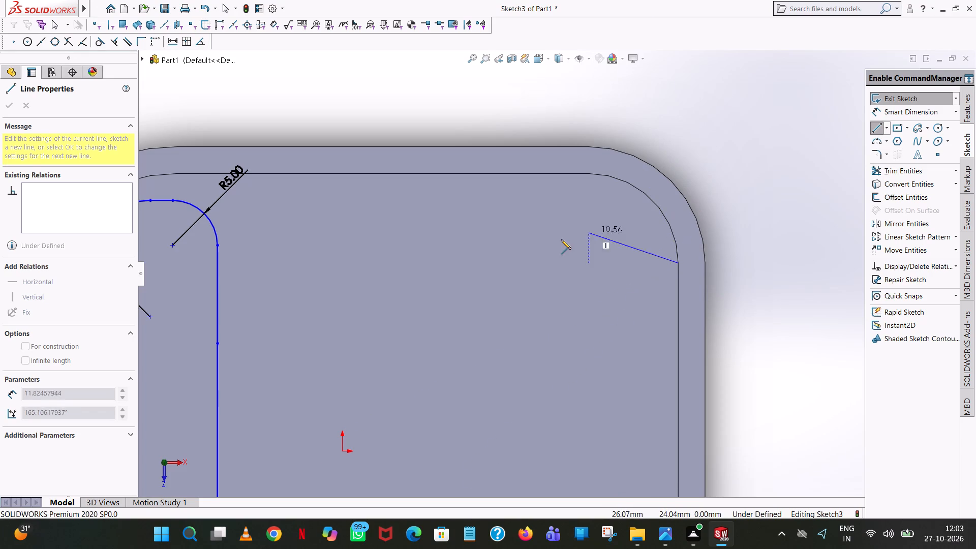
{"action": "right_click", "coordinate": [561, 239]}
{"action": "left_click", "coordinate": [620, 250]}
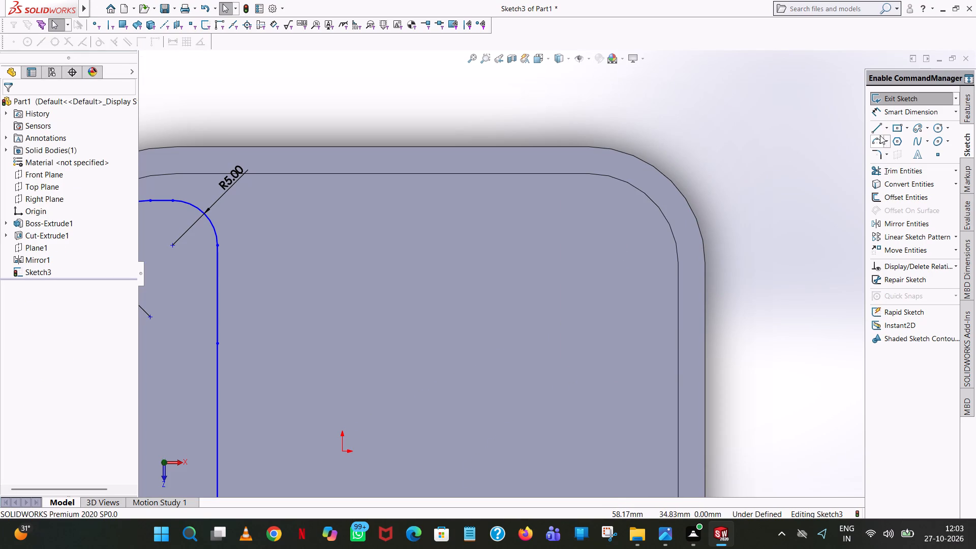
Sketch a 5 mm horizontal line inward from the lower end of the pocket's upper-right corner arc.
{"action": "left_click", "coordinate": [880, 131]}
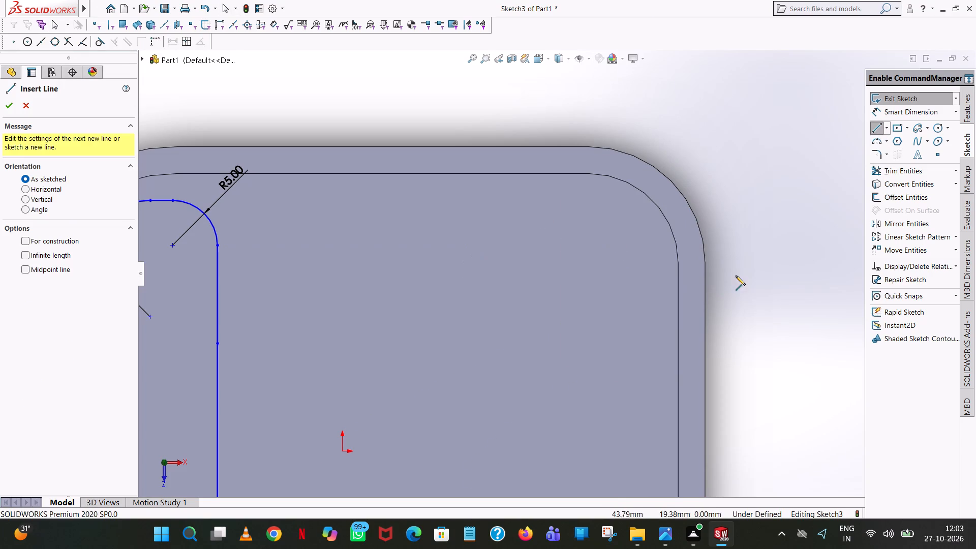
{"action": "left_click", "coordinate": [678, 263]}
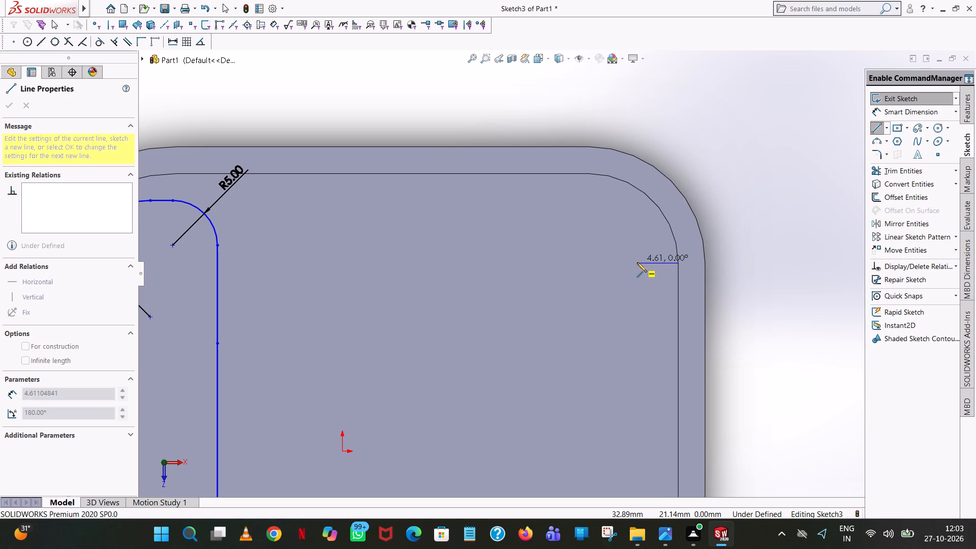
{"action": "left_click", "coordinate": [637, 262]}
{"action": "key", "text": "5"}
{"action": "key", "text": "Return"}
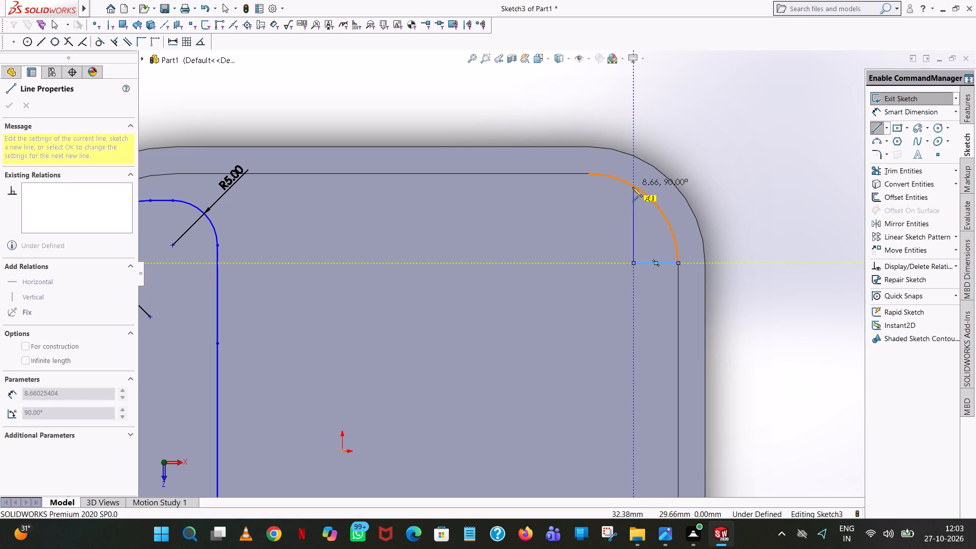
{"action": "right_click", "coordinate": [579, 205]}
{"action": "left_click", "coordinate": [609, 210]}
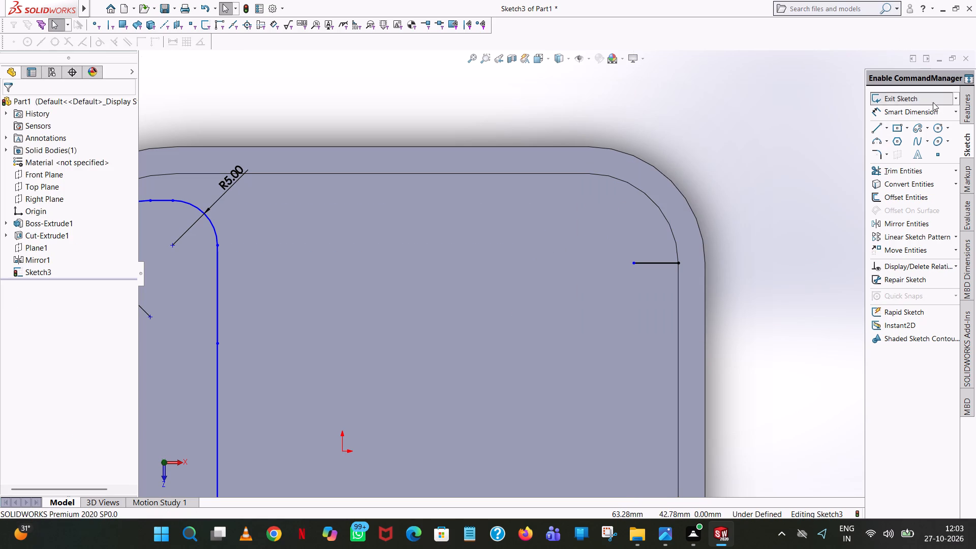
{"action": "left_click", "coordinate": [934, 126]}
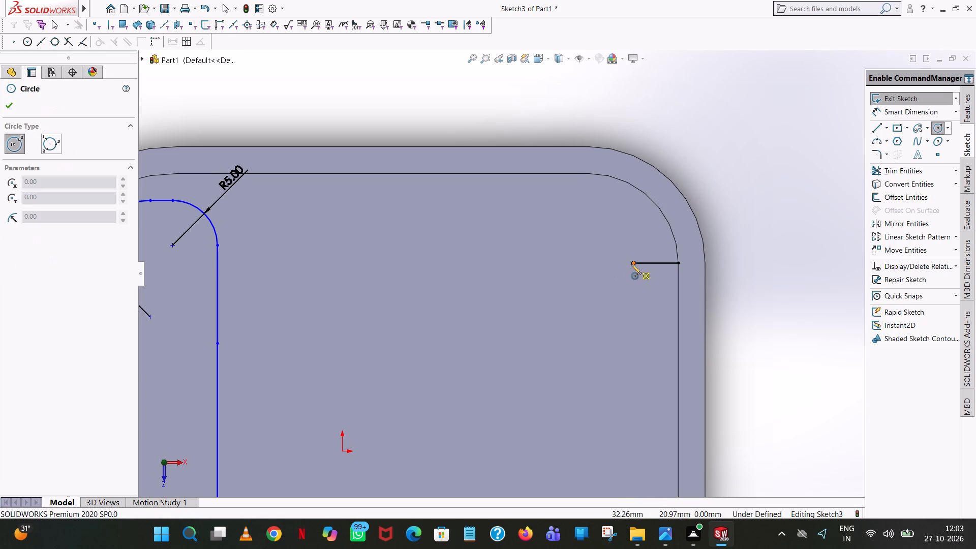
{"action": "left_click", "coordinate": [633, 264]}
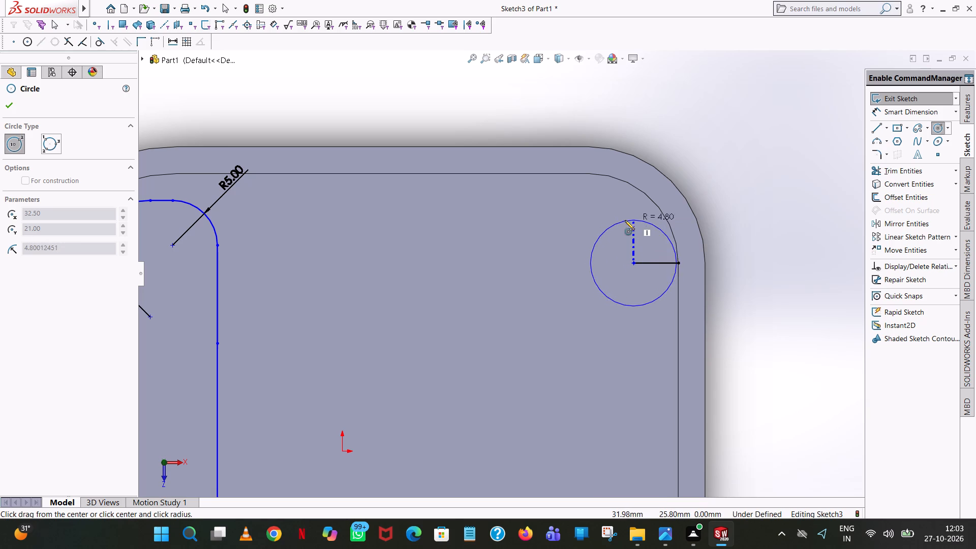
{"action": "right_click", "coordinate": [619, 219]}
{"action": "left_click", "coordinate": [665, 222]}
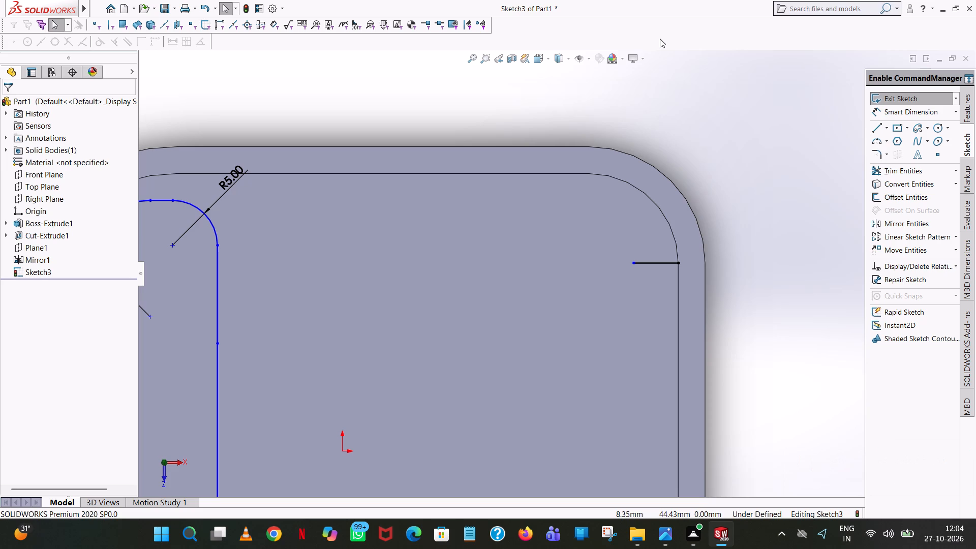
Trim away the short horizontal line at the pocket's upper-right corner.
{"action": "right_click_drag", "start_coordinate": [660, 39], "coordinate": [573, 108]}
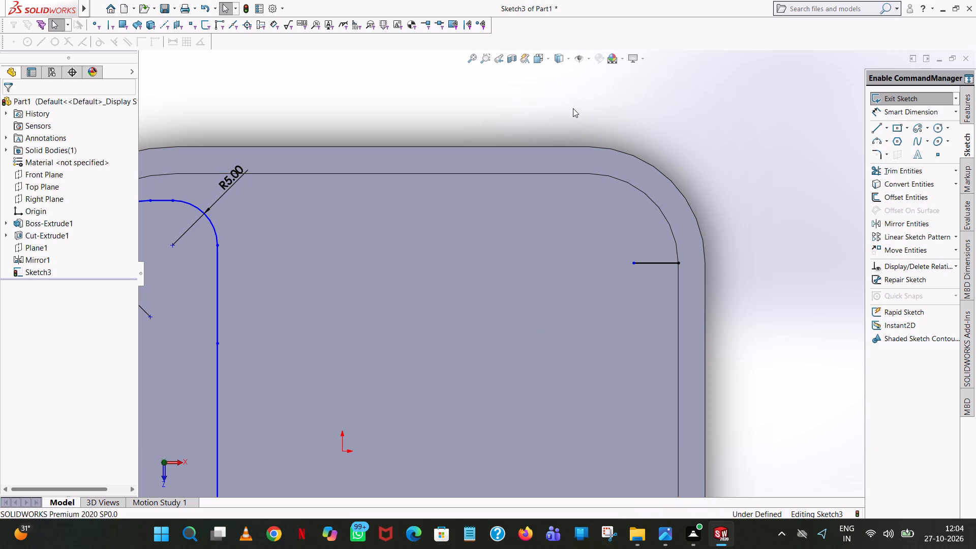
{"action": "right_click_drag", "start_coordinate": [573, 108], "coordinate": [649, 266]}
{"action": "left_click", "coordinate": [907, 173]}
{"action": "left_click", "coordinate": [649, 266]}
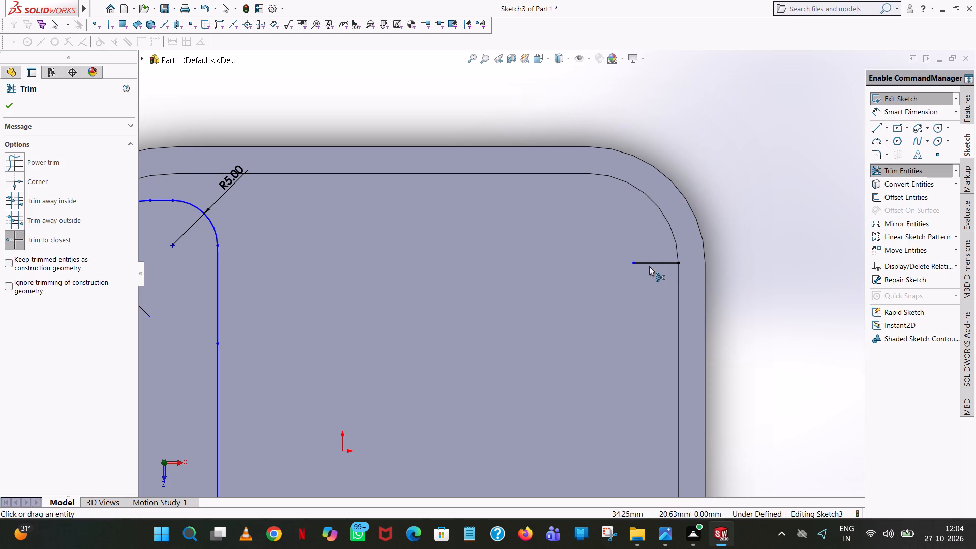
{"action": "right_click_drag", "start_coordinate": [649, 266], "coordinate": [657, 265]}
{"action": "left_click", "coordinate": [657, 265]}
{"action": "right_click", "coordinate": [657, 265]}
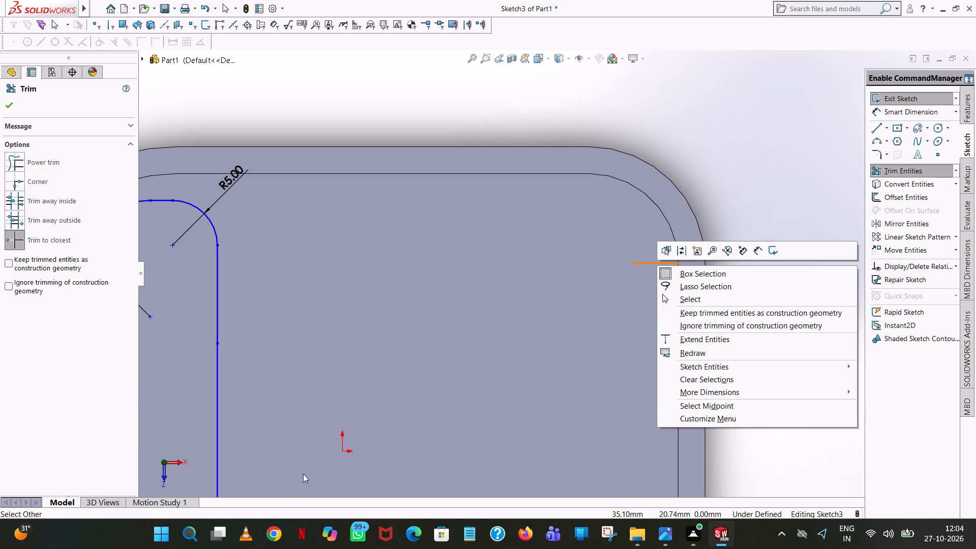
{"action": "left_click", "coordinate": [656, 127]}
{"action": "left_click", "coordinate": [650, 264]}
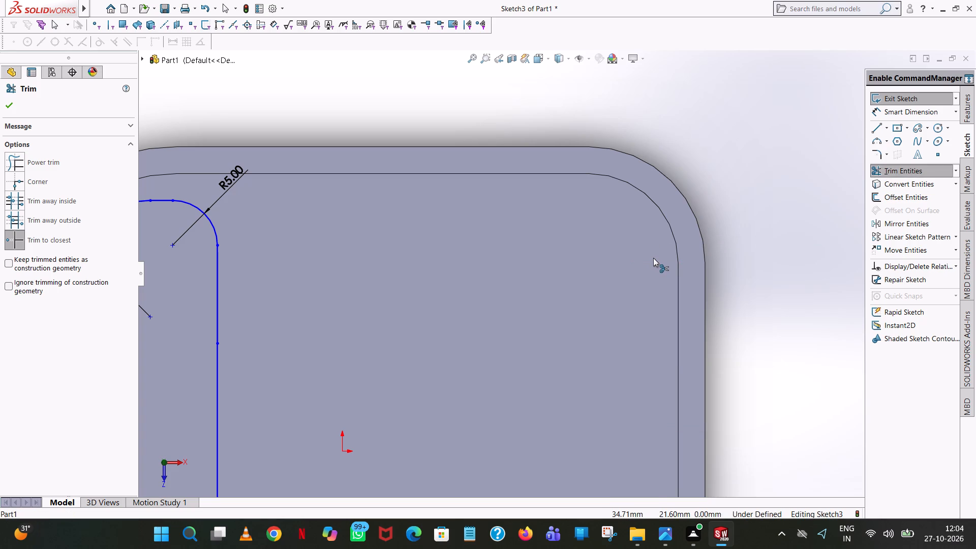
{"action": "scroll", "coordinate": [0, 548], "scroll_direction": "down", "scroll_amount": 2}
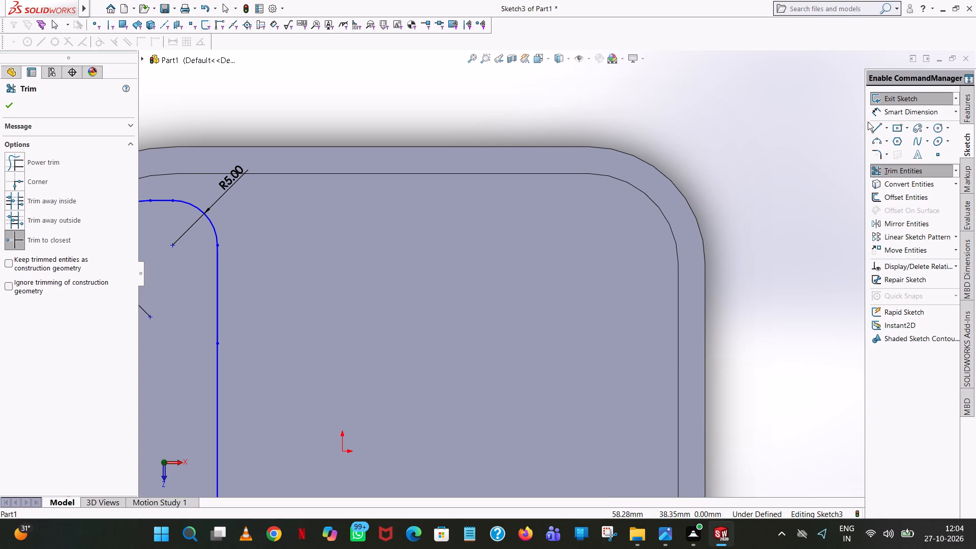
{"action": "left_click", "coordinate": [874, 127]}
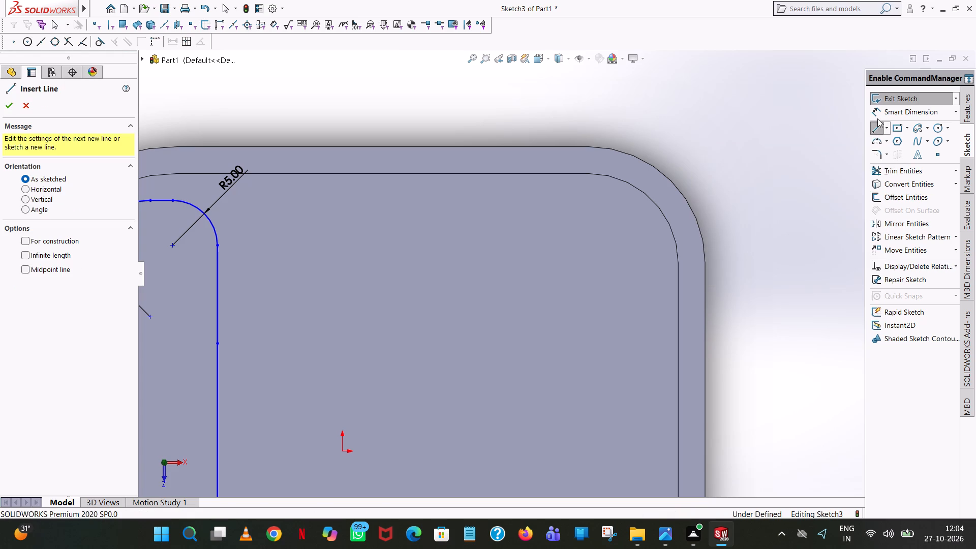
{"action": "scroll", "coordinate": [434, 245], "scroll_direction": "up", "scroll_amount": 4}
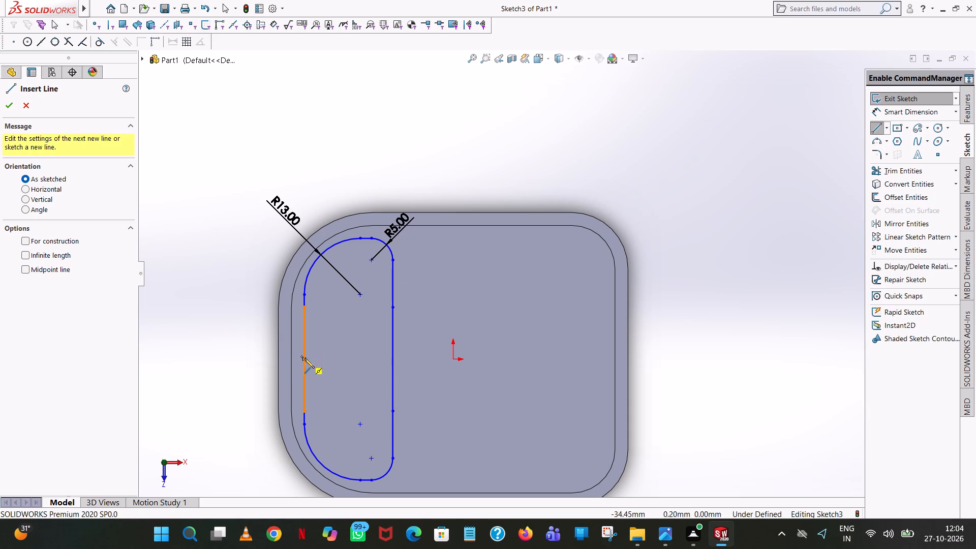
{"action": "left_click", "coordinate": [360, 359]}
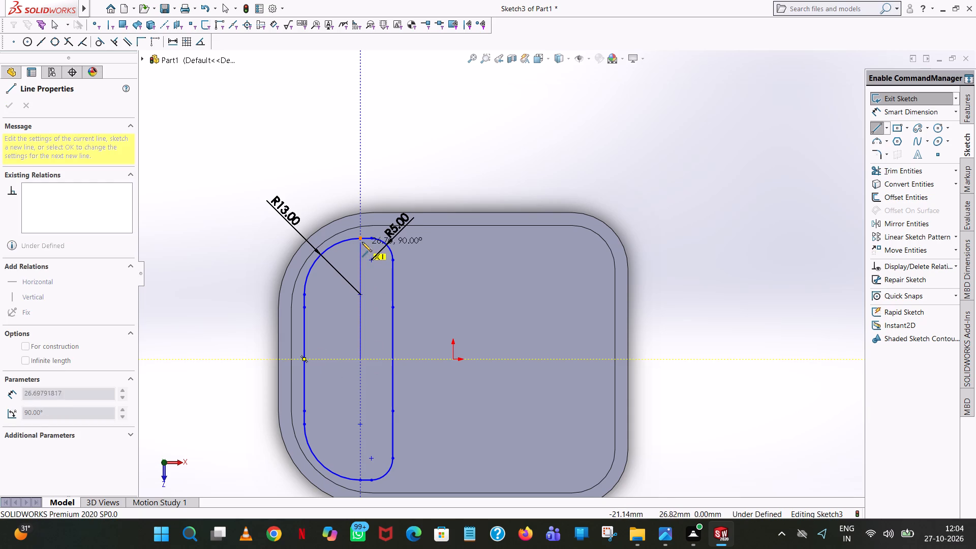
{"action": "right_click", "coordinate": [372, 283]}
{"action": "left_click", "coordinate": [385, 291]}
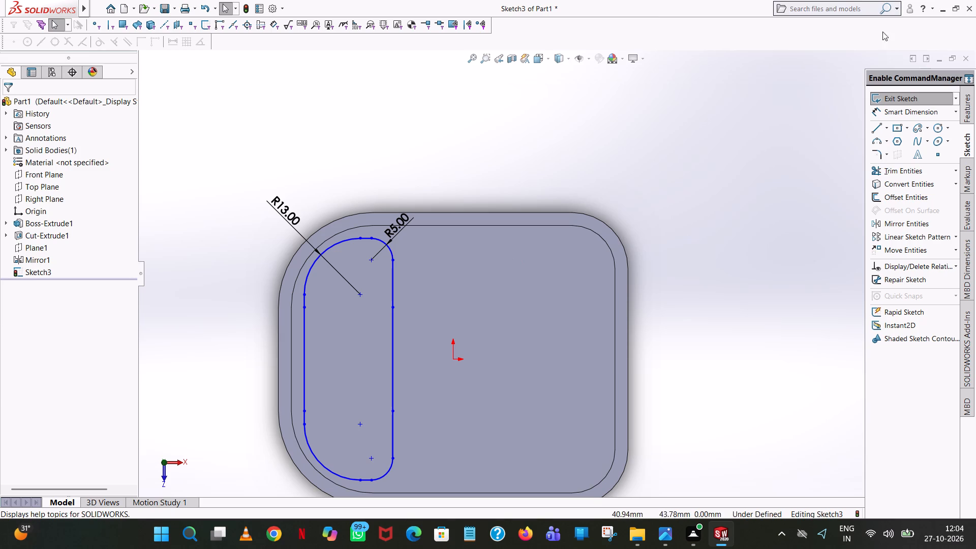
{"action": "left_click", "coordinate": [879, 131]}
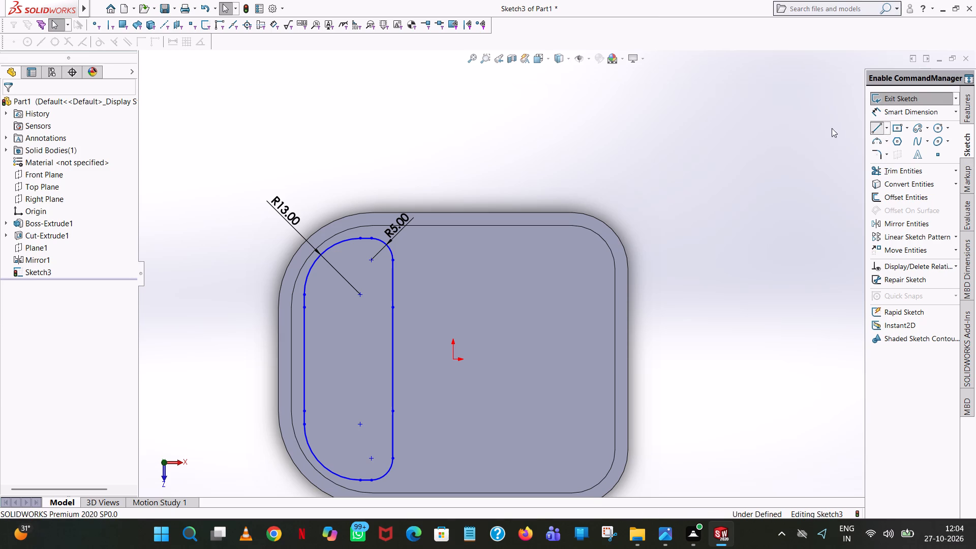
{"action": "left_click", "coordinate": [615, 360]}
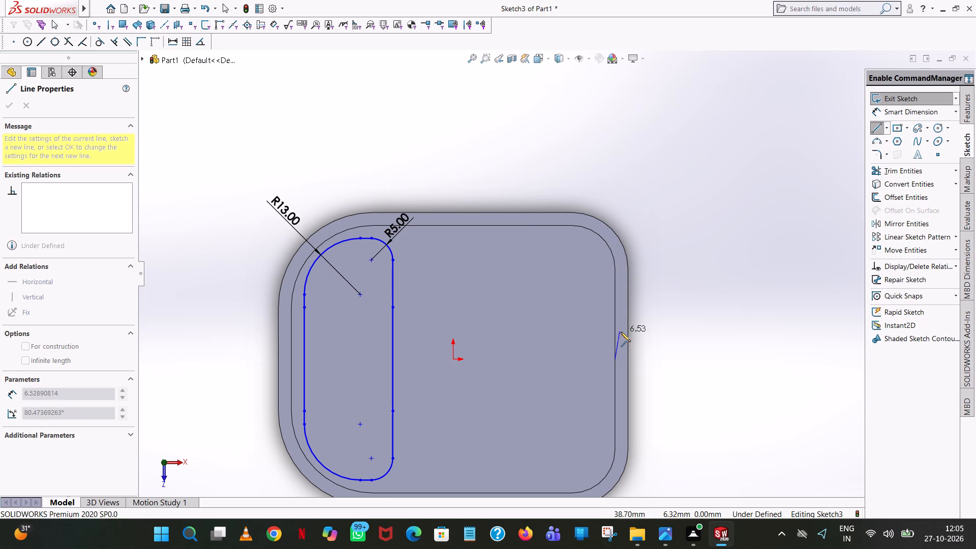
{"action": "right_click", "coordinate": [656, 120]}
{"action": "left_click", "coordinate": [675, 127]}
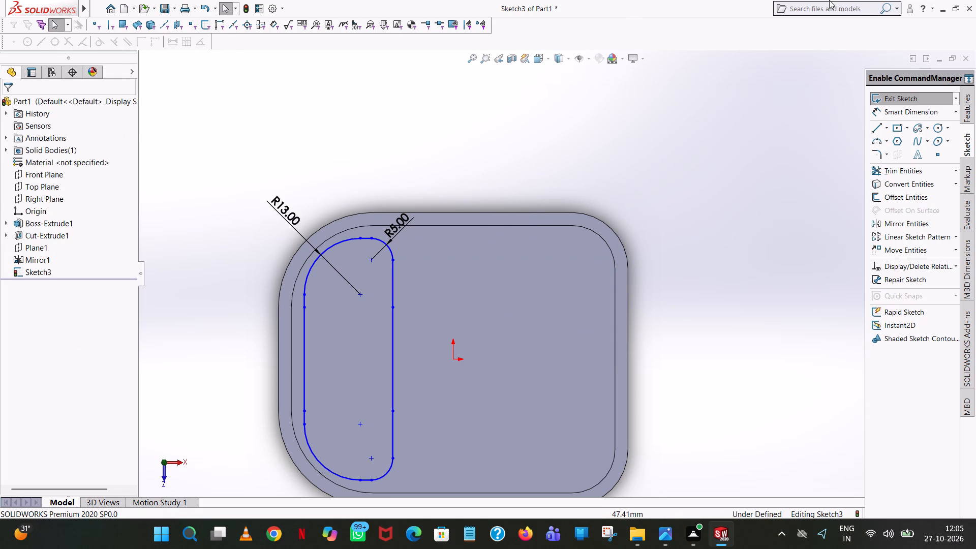
Sketch a 37.5 mm horizontal line from the origin to the midpoint of the pocket's right edge.
{"action": "left_click", "coordinate": [876, 127]}
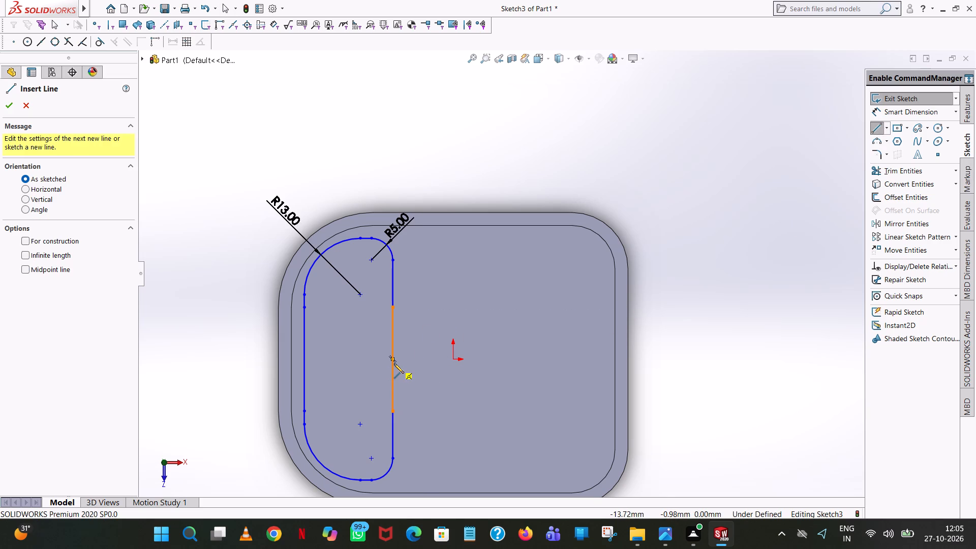
{"action": "left_click", "coordinate": [451, 359]}
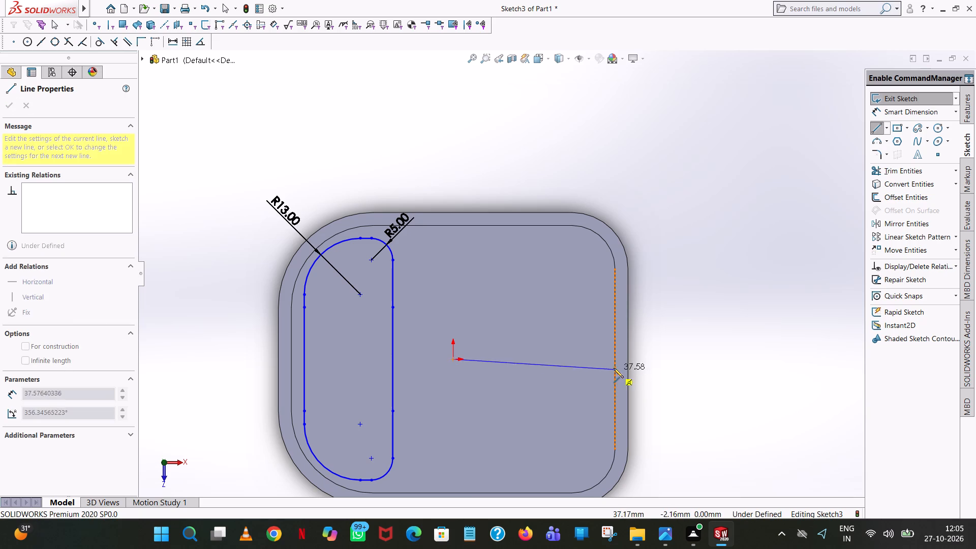
{"action": "left_click", "coordinate": [615, 361]}
{"action": "right_click", "coordinate": [615, 361]}
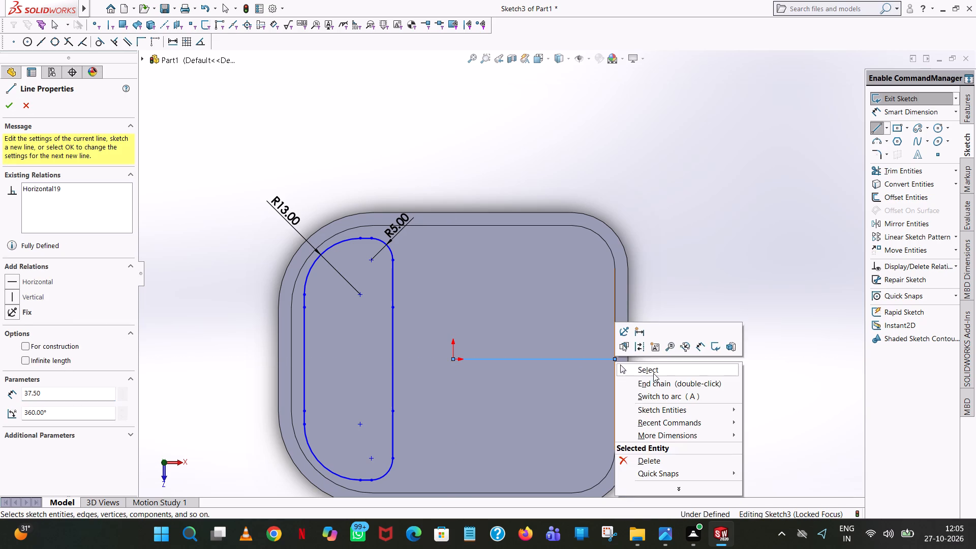
{"action": "left_click", "coordinate": [653, 373]}
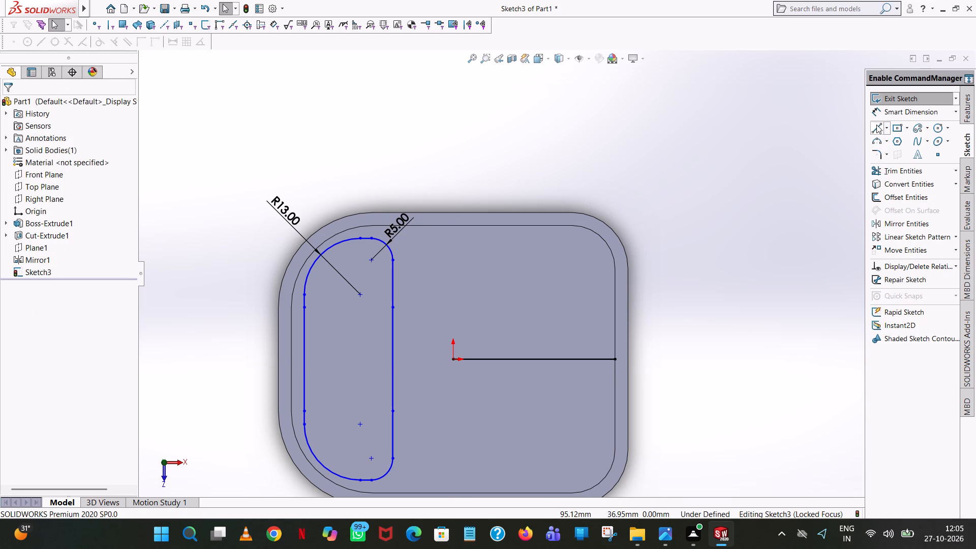
Sketch a horizontal line about 14.6 mm long from the origin leftward to just past the rounded profile's inner vertical side.
{"action": "left_click", "coordinate": [876, 125]}
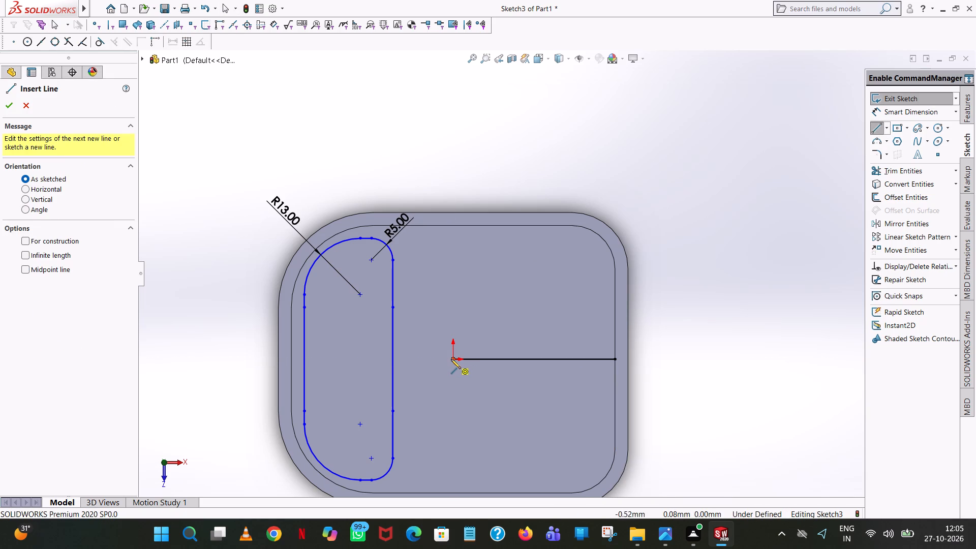
{"action": "left_click", "coordinate": [453, 359]}
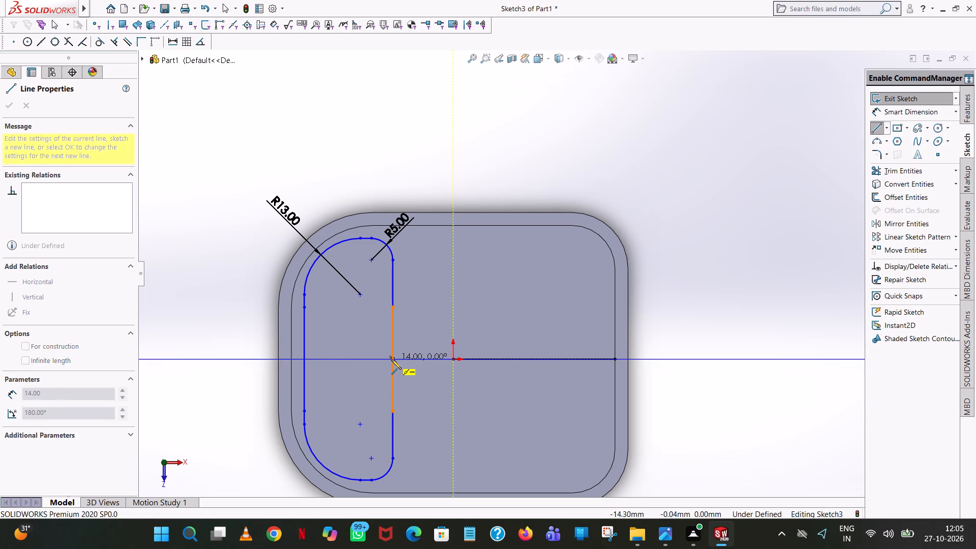
{"action": "scroll", "coordinate": [394, 358], "scroll_direction": "down", "scroll_amount": 8}
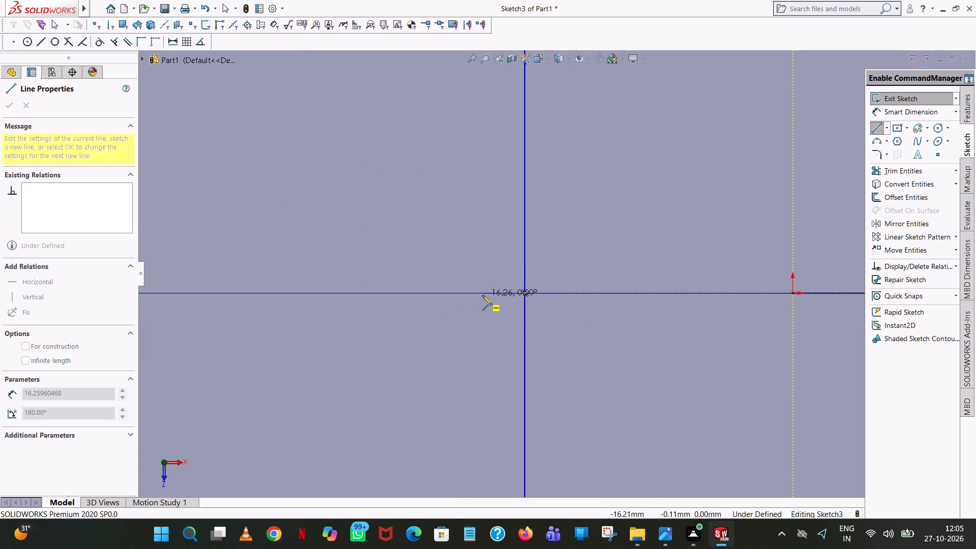
{"action": "left_click", "coordinate": [512, 292]}
{"action": "right_click", "coordinate": [512, 292]}
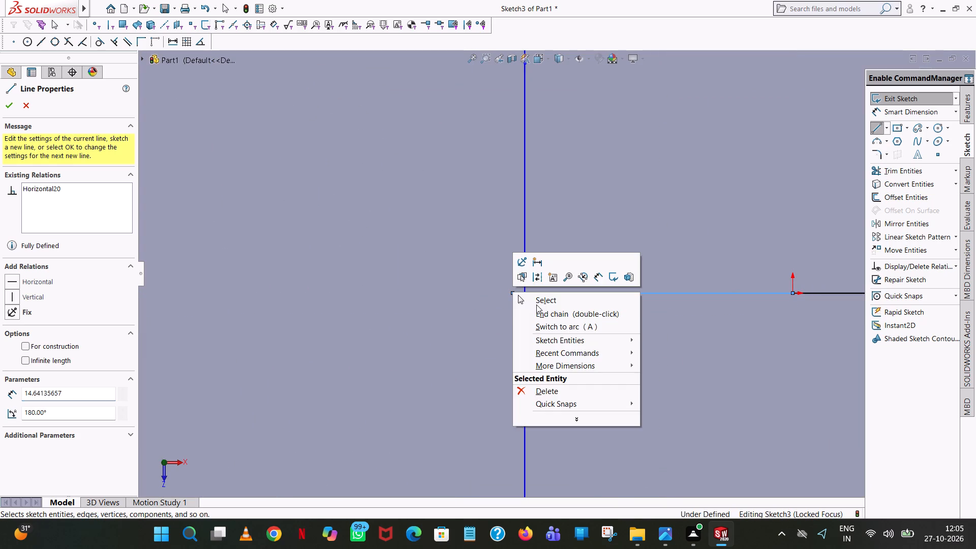
{"action": "left_click", "coordinate": [537, 304]}
{"action": "scroll", "coordinate": [684, 241], "scroll_direction": "up", "scroll_amount": 9}
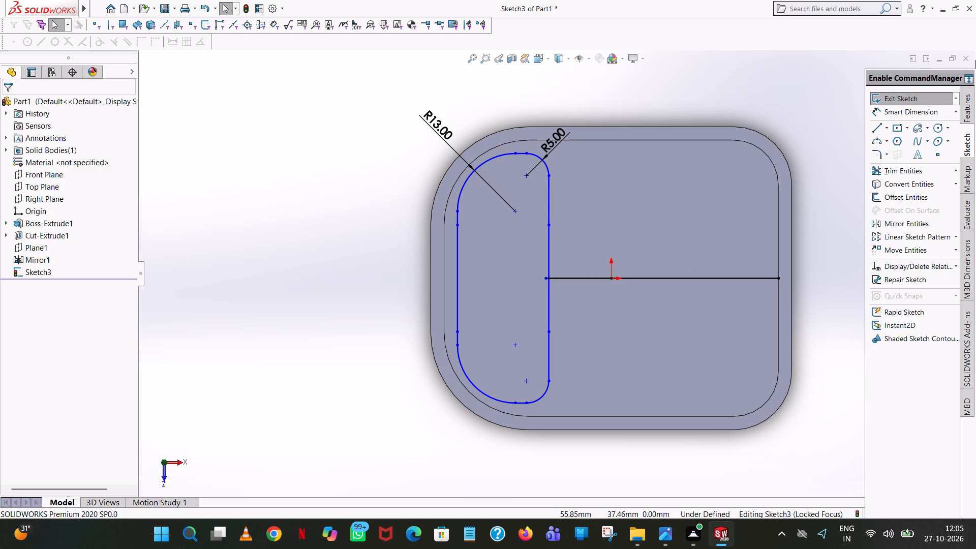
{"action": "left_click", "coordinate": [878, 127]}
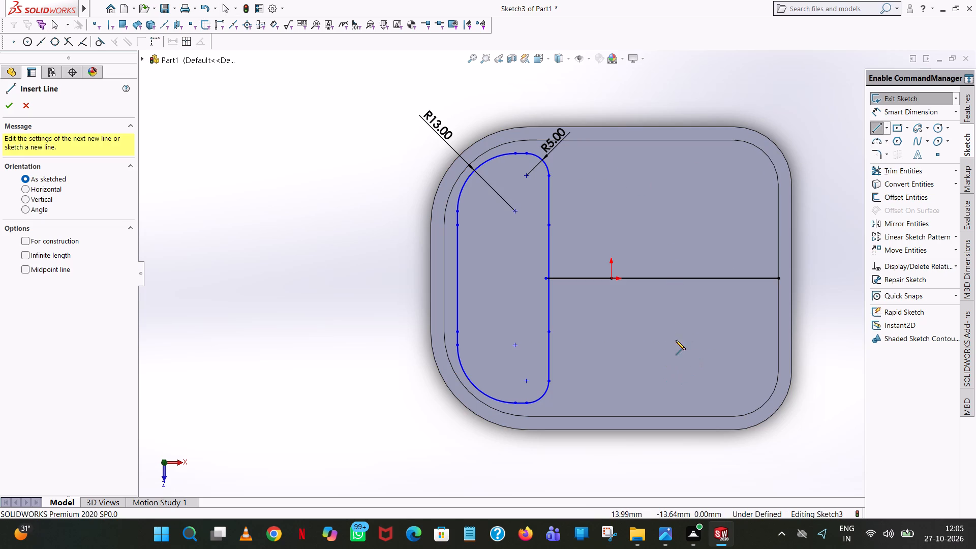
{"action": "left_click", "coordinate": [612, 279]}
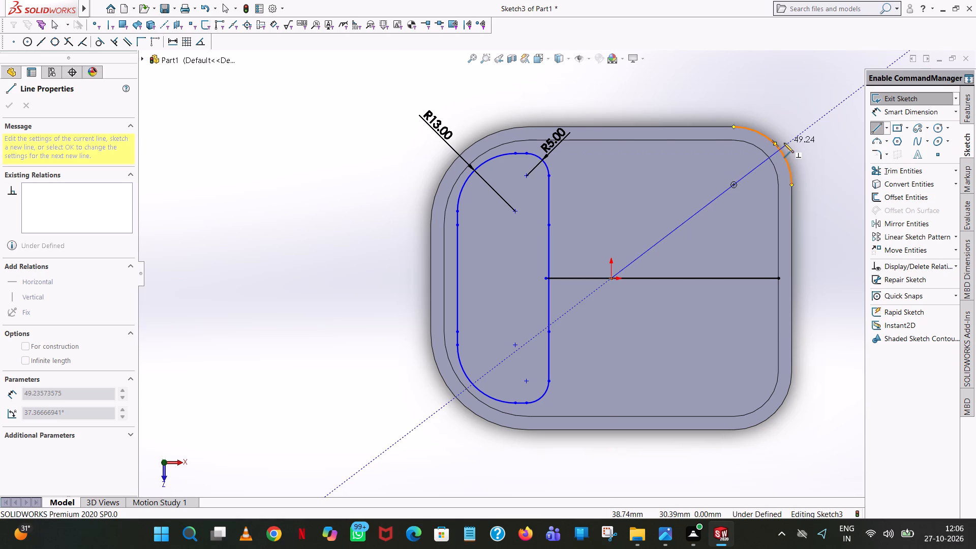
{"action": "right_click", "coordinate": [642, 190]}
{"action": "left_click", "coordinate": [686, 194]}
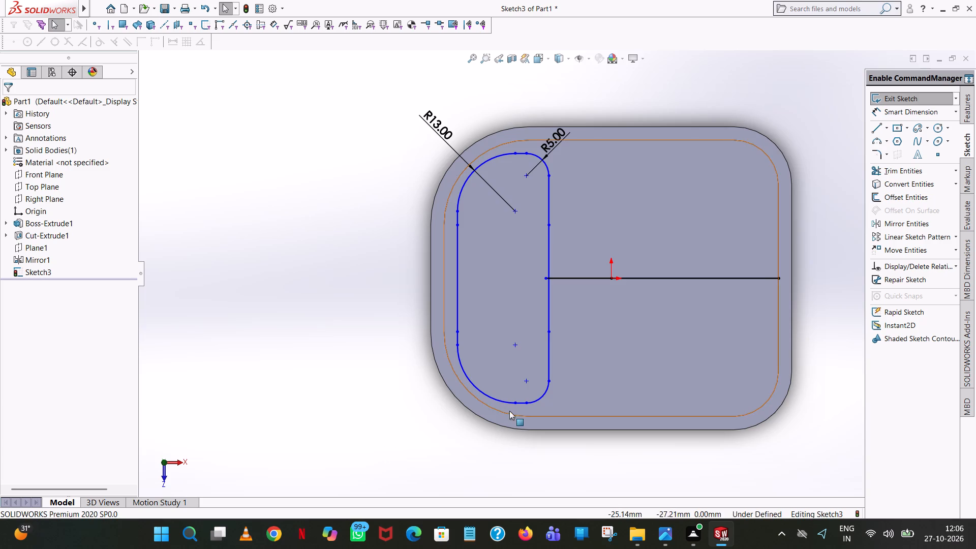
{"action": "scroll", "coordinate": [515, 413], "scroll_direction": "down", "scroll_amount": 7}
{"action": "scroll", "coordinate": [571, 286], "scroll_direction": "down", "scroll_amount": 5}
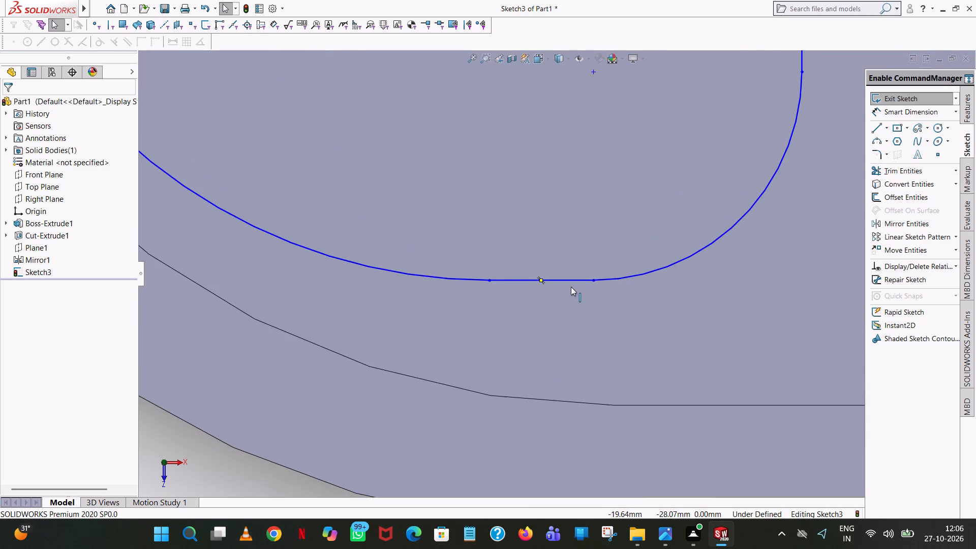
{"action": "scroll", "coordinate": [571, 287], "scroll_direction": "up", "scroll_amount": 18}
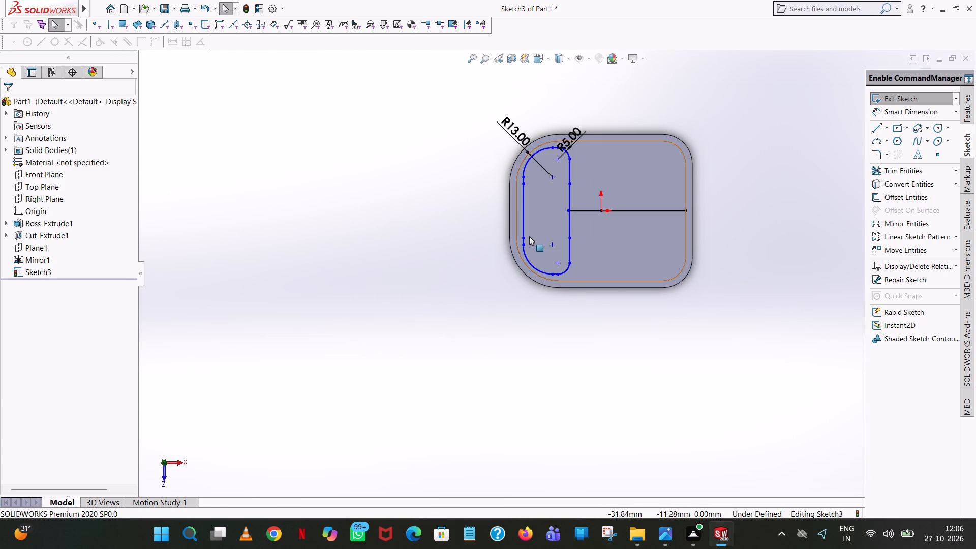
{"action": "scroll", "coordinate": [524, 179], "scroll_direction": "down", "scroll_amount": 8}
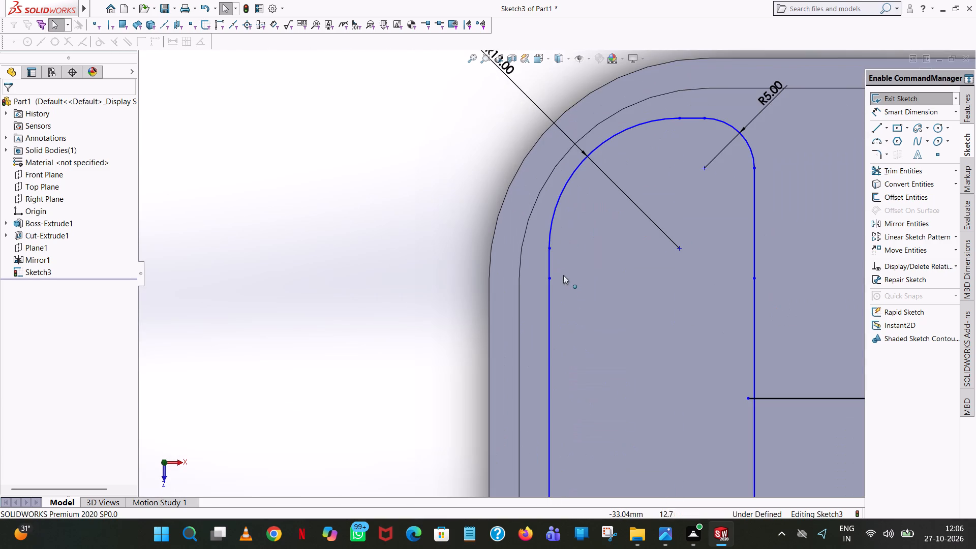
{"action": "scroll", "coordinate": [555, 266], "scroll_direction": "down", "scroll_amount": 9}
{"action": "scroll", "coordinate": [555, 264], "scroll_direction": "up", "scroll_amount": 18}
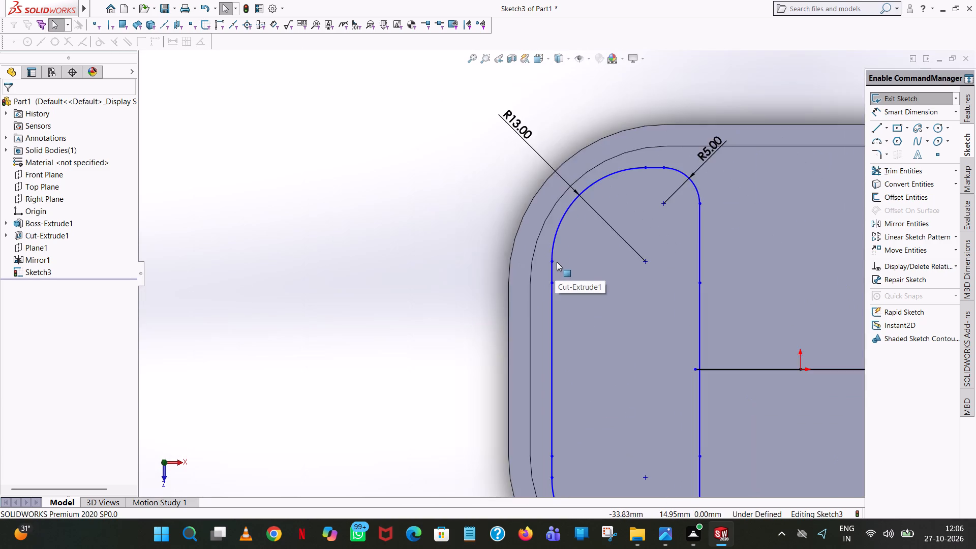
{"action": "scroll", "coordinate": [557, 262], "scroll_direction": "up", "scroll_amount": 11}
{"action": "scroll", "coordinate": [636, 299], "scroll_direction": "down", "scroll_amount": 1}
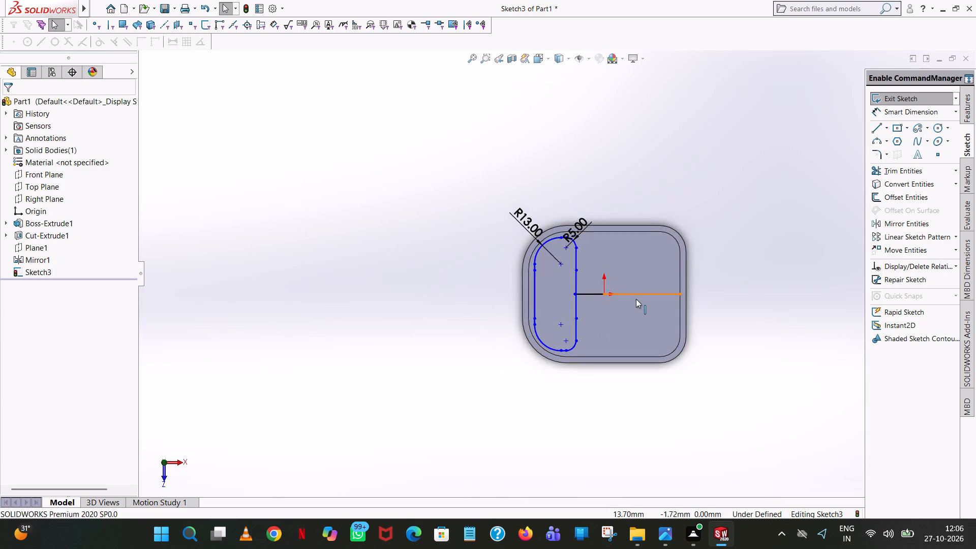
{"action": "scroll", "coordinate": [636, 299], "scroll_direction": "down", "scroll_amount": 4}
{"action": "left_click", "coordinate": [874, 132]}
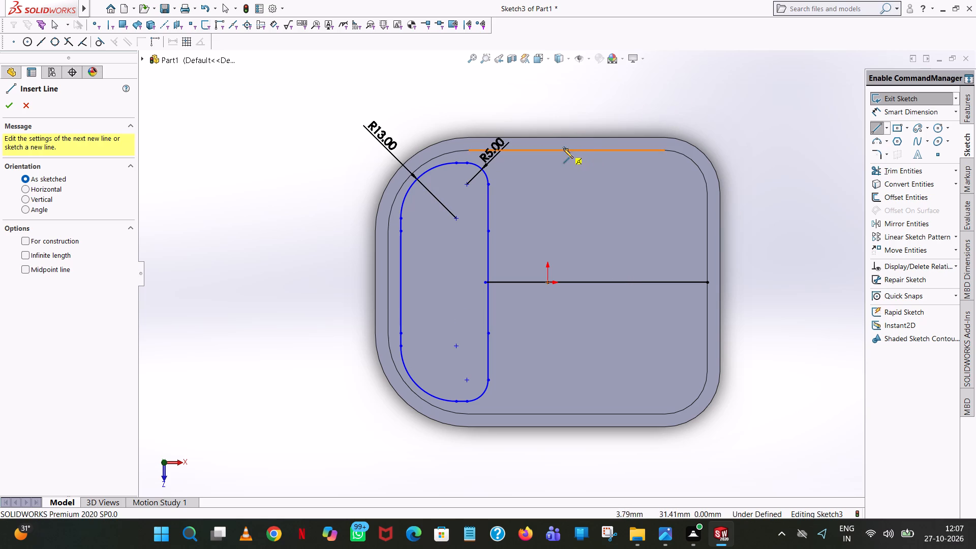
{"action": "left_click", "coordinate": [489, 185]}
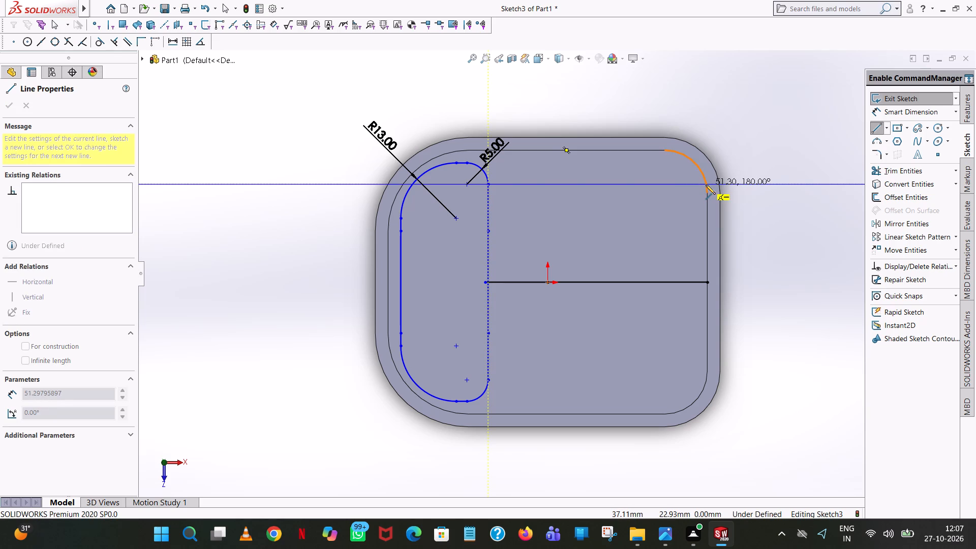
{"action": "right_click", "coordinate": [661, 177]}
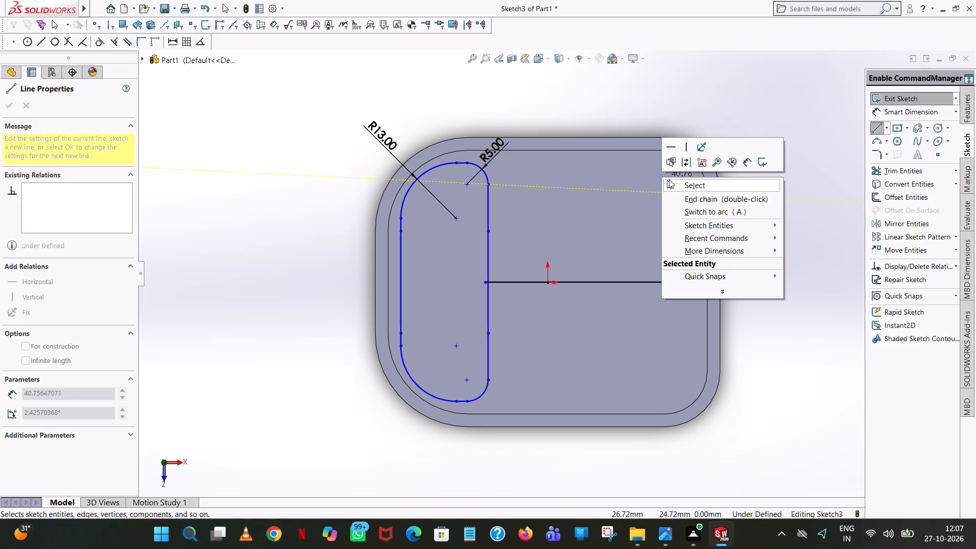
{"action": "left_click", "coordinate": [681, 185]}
Sketch a 51.5 mm horizontal line above the origin from the rounded profile's inner vertical side to the pocket's right edge.
{"action": "left_click", "coordinate": [875, 125]}
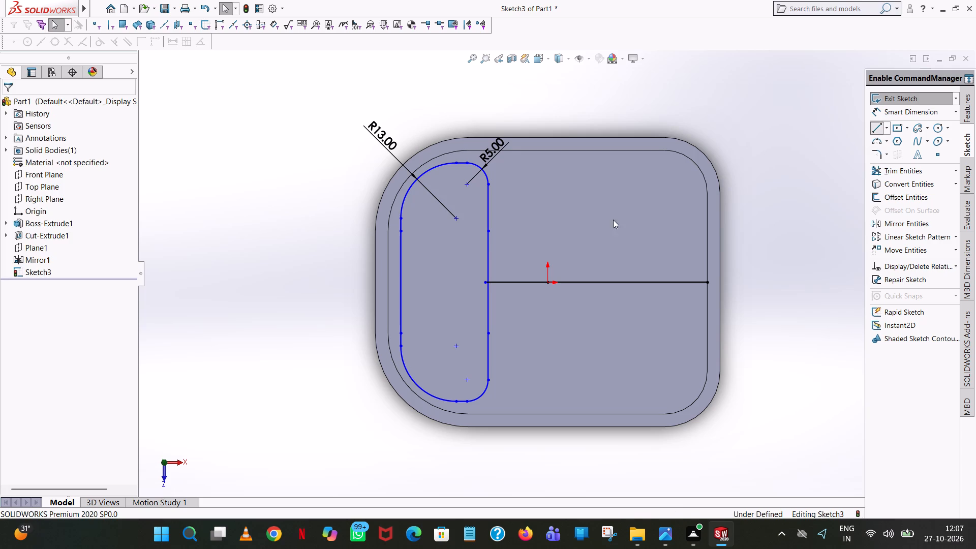
{"action": "left_click", "coordinate": [487, 231]}
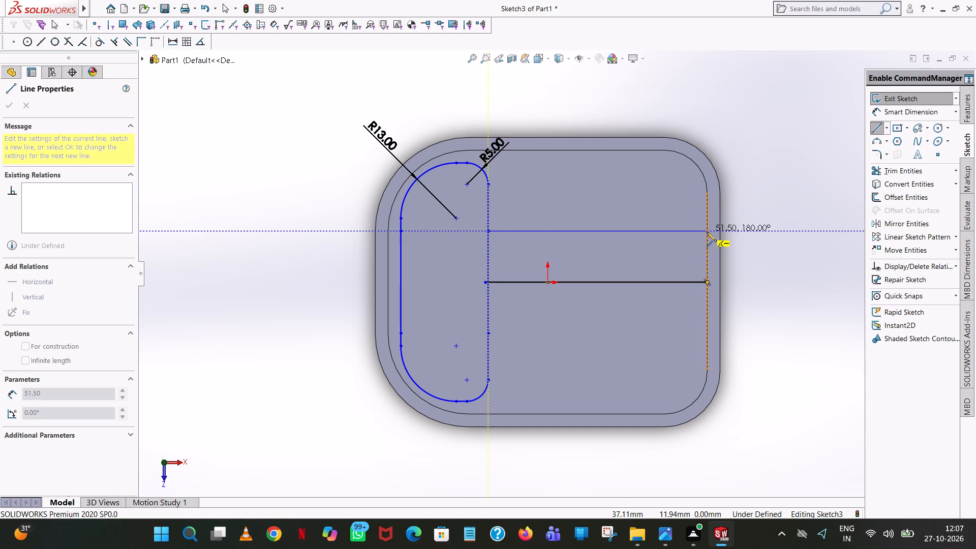
{"action": "left_click", "coordinate": [707, 232]}
{"action": "right_click", "coordinate": [707, 232]}
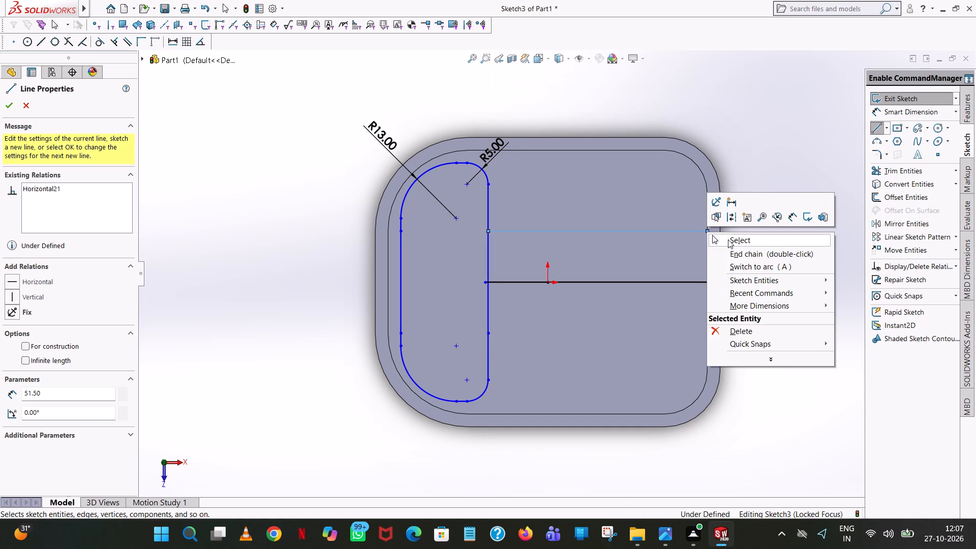
{"action": "left_click", "coordinate": [728, 239]}
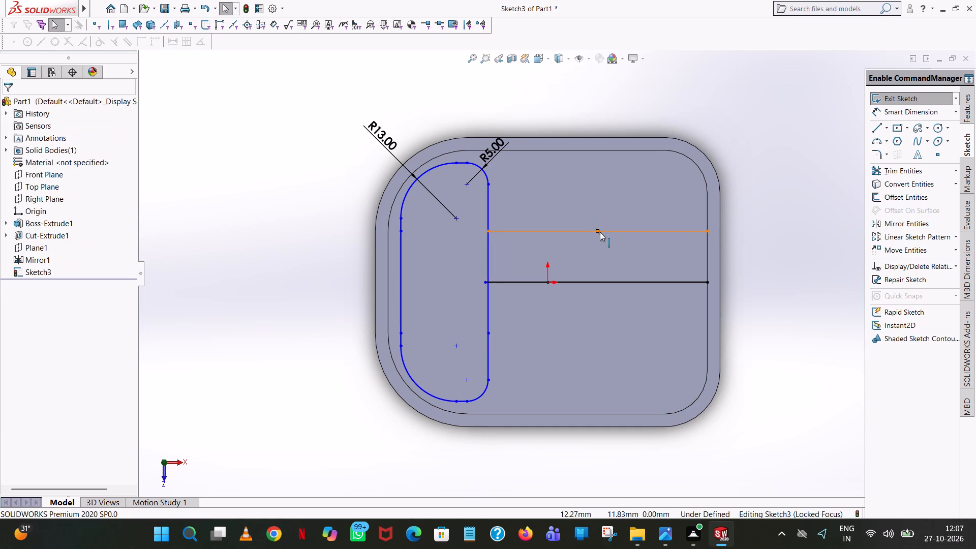
Sketch a 62 mm vertical line through the upper horizontal line's midpoint, from the pocket's top edge to its bottom edge.
{"action": "left_click", "coordinate": [877, 126]}
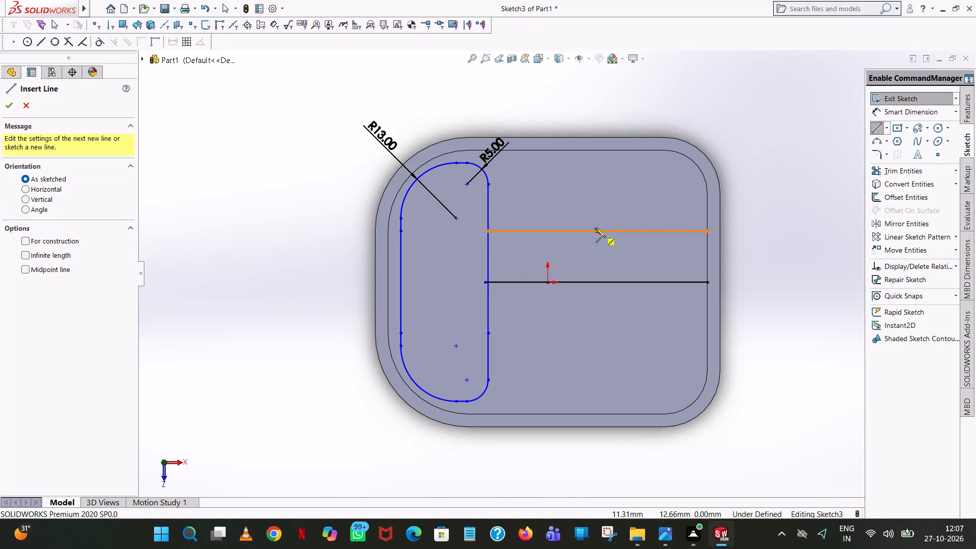
{"action": "left_click", "coordinate": [597, 149]}
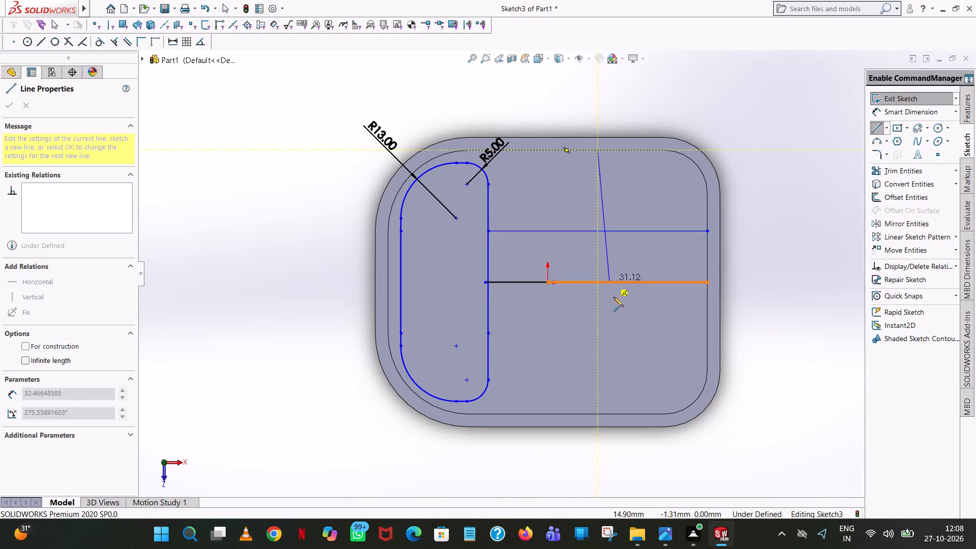
{"action": "left_click", "coordinate": [598, 414]}
{"action": "right_click", "coordinate": [598, 414]}
{"action": "left_click", "coordinate": [636, 418]}
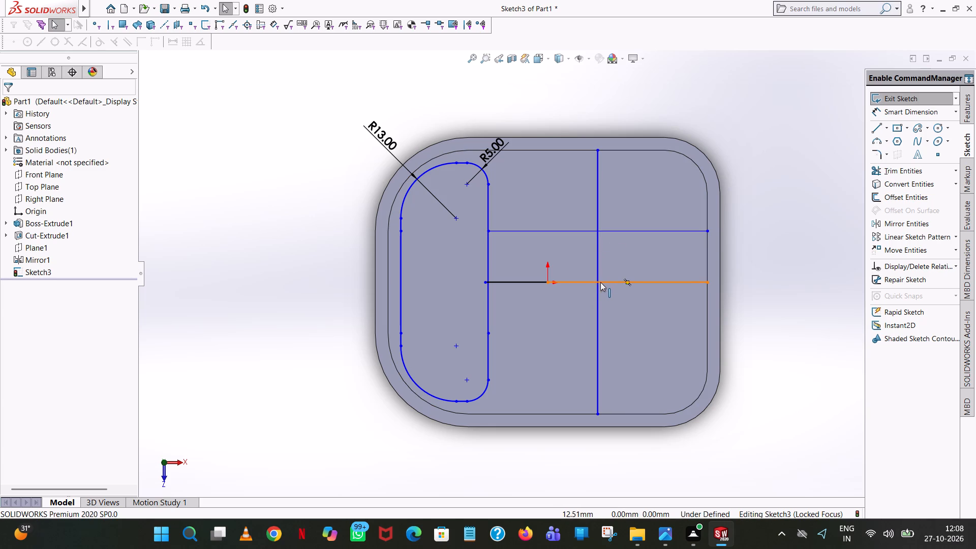
Trim away both segments of the upper horizontal line on either side of the vertical line.
{"action": "scroll", "coordinate": [603, 285], "scroll_direction": "down", "scroll_amount": 3}
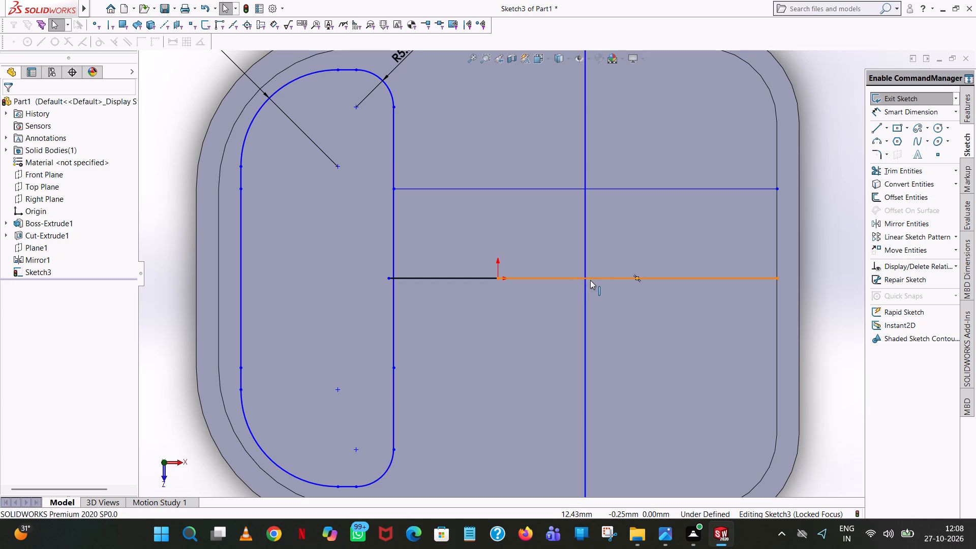
{"action": "scroll", "coordinate": [602, 160], "scroll_direction": "up", "scroll_amount": 2}
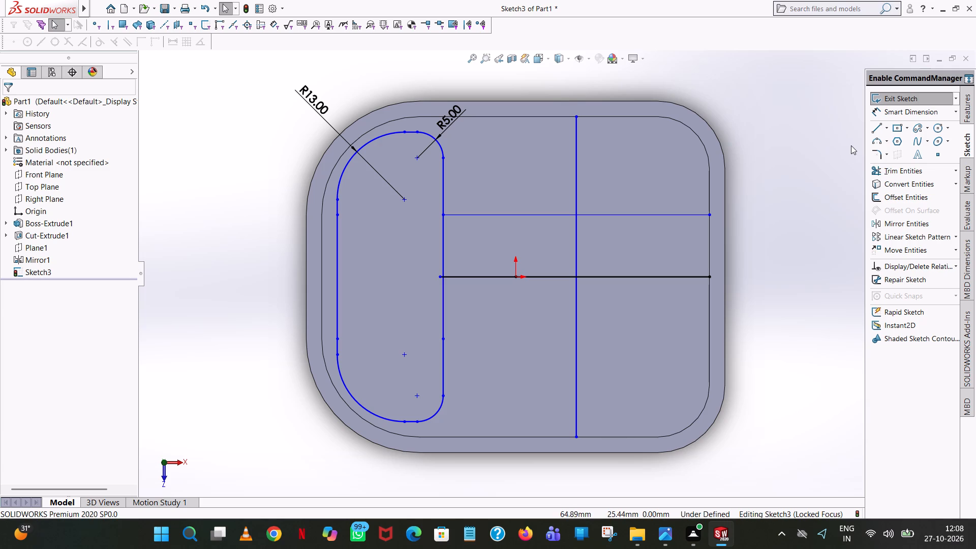
{"action": "left_click", "coordinate": [878, 129]}
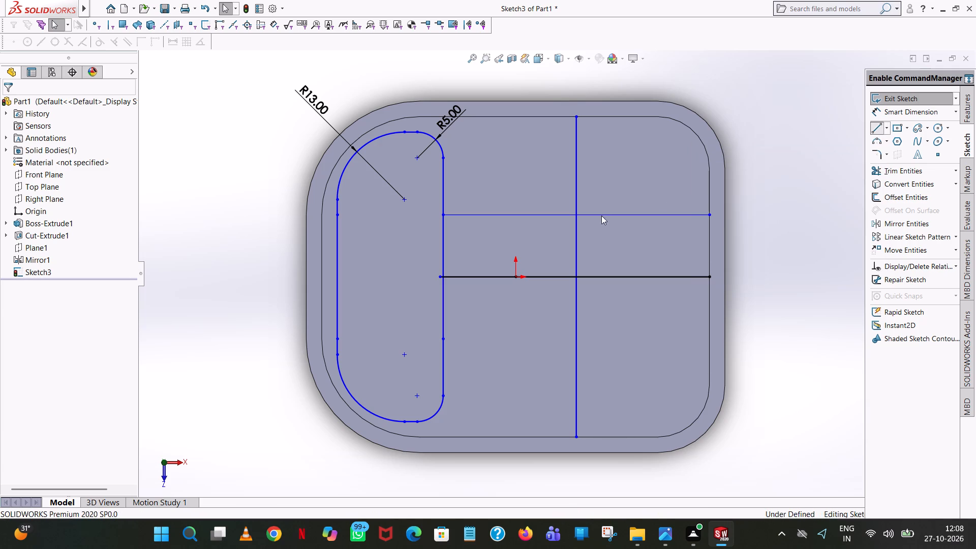
{"action": "left_click", "coordinate": [916, 172]}
{"action": "left_click", "coordinate": [660, 216]}
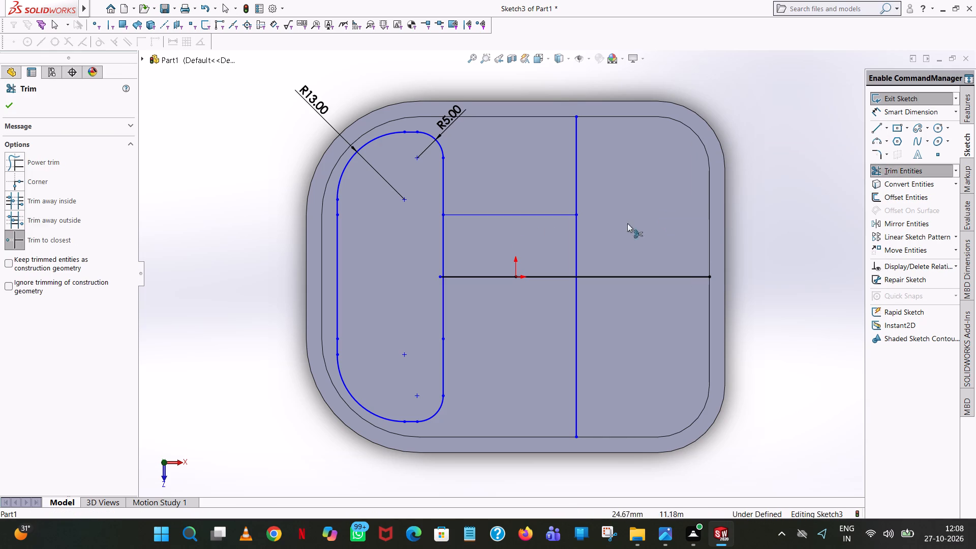
{"action": "left_click", "coordinate": [508, 216]}
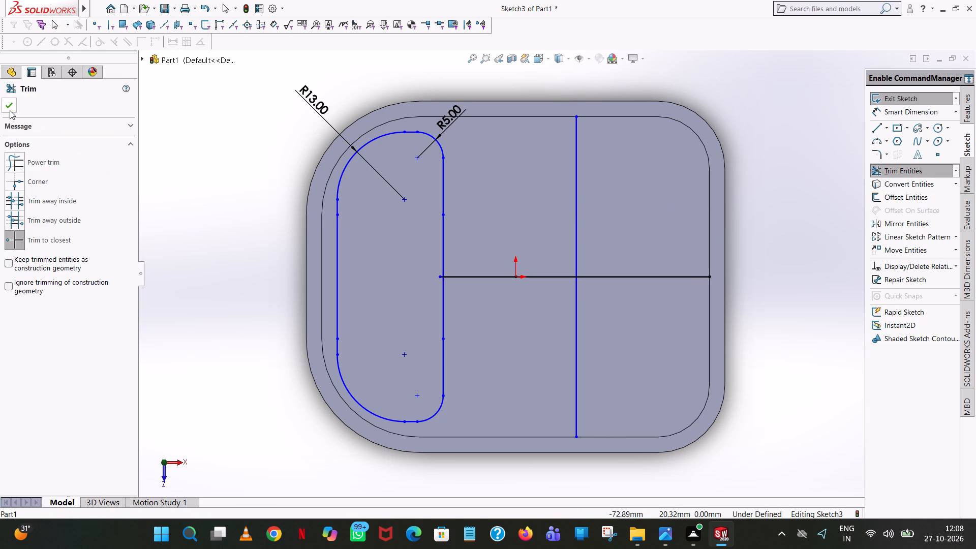
{"action": "left_click", "coordinate": [10, 110]}
Sketch a 3 mm horizontal line rightward from where the rounded profile's inner side and bottom edge would meet at its lower-right corner.
{"action": "left_click", "coordinate": [875, 132]}
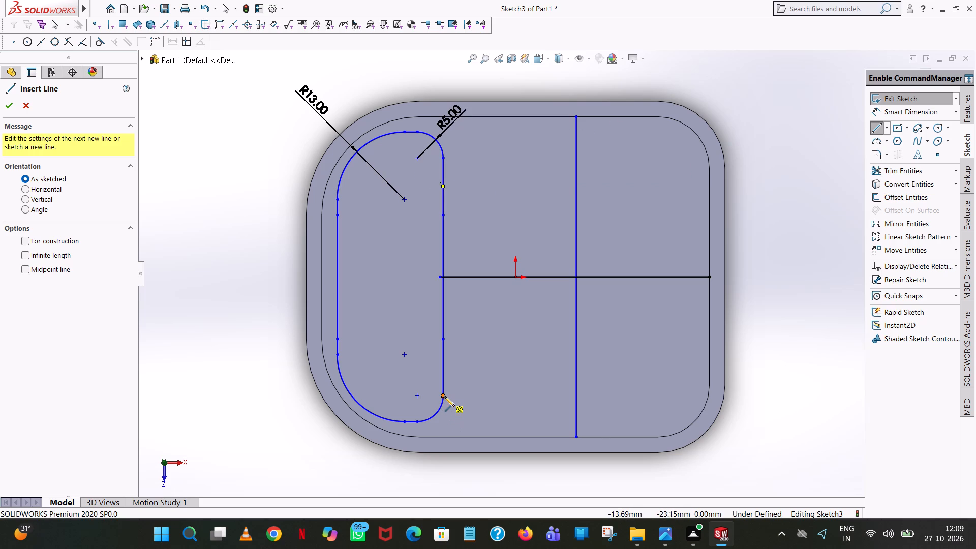
{"action": "left_click", "coordinate": [443, 422]}
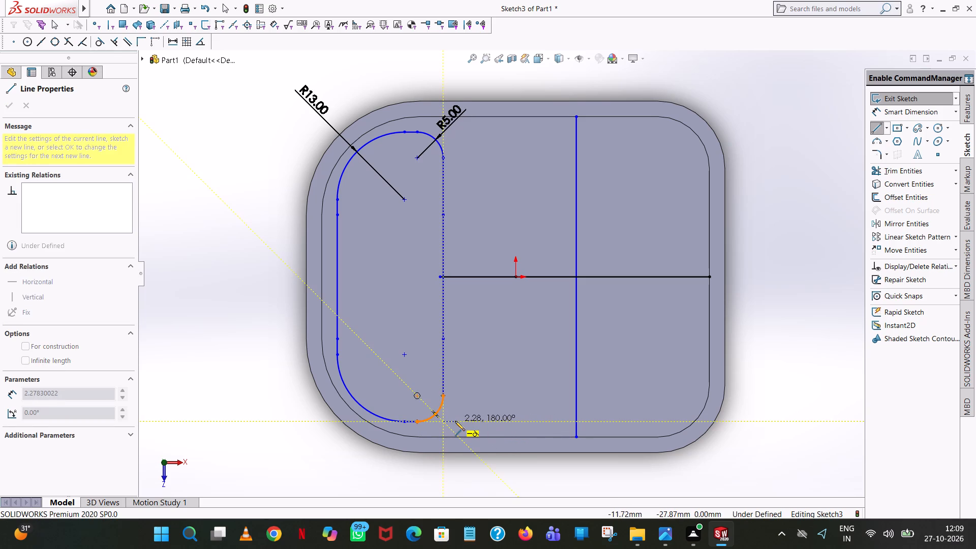
{"action": "scroll", "coordinate": [457, 420], "scroll_direction": "down", "scroll_amount": 8}
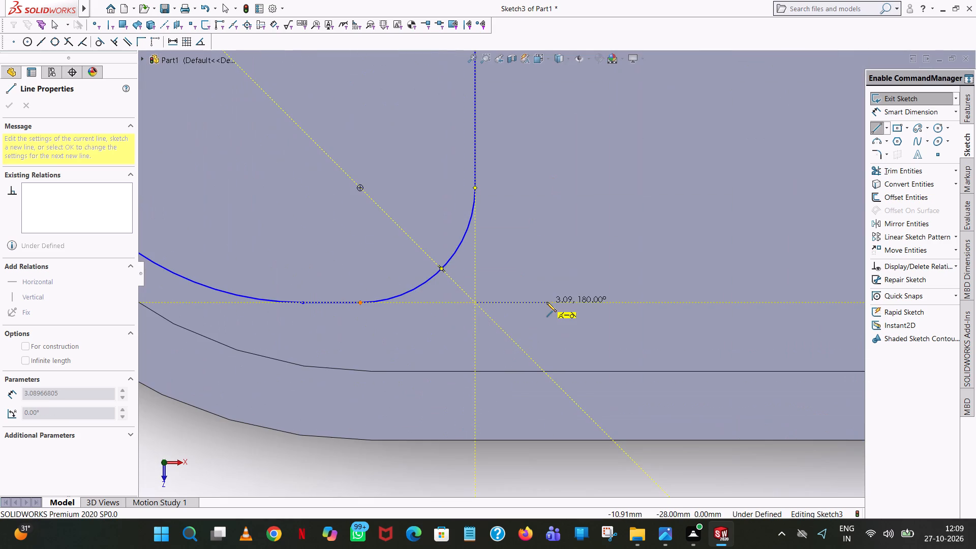
{"action": "left_click", "coordinate": [546, 302]}
{"action": "key", "text": "3"}
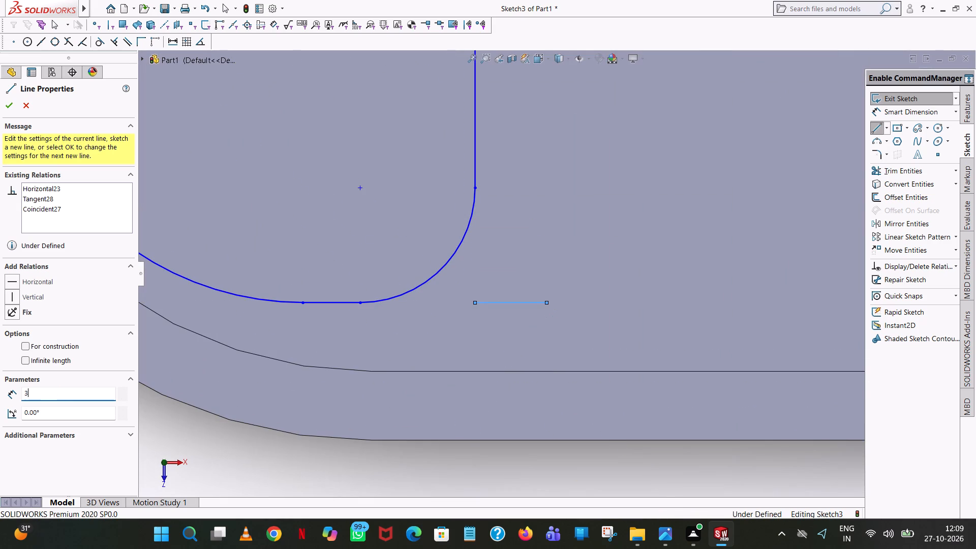
{"action": "key", "text": "Return"}
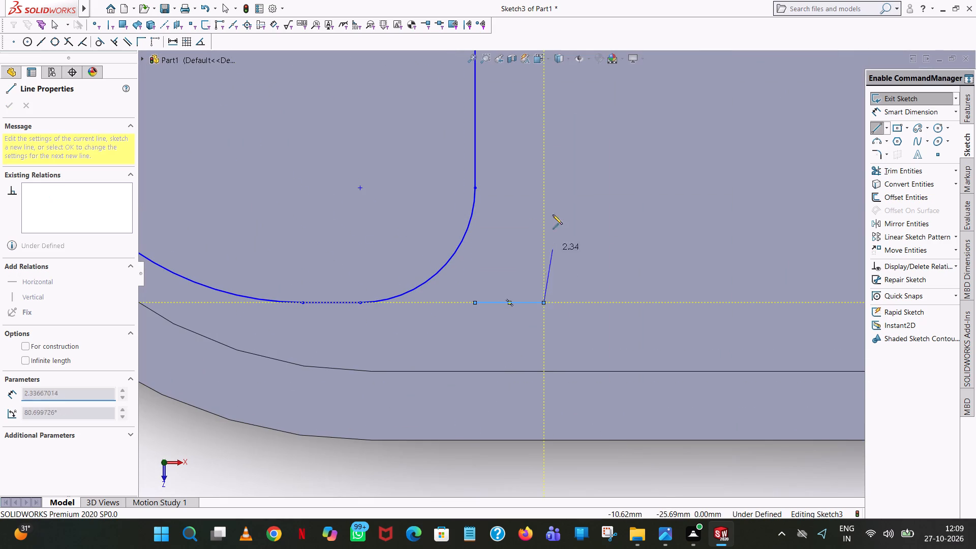
{"action": "scroll", "coordinate": [551, 111], "scroll_direction": "up", "scroll_amount": 11}
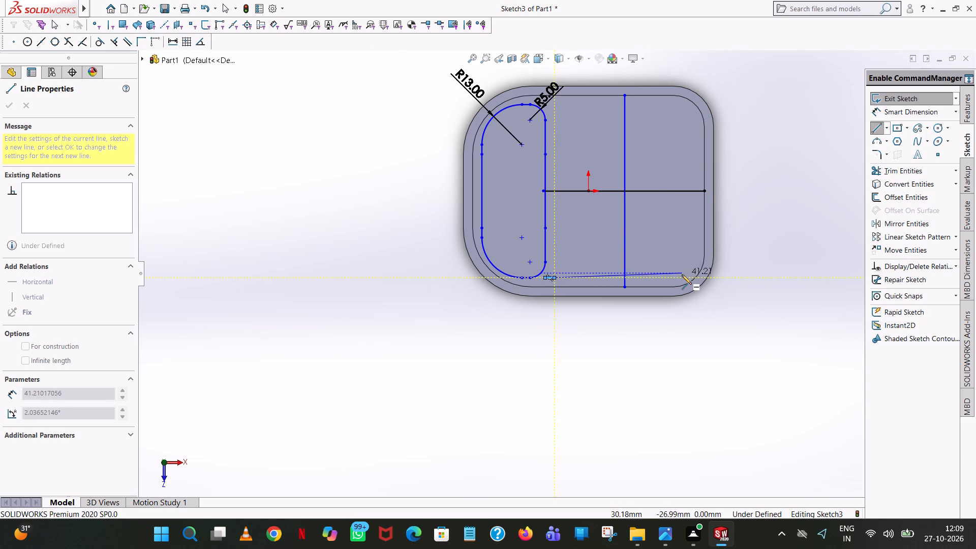
{"action": "scroll", "coordinate": [684, 275], "scroll_direction": "down", "scroll_amount": 5}
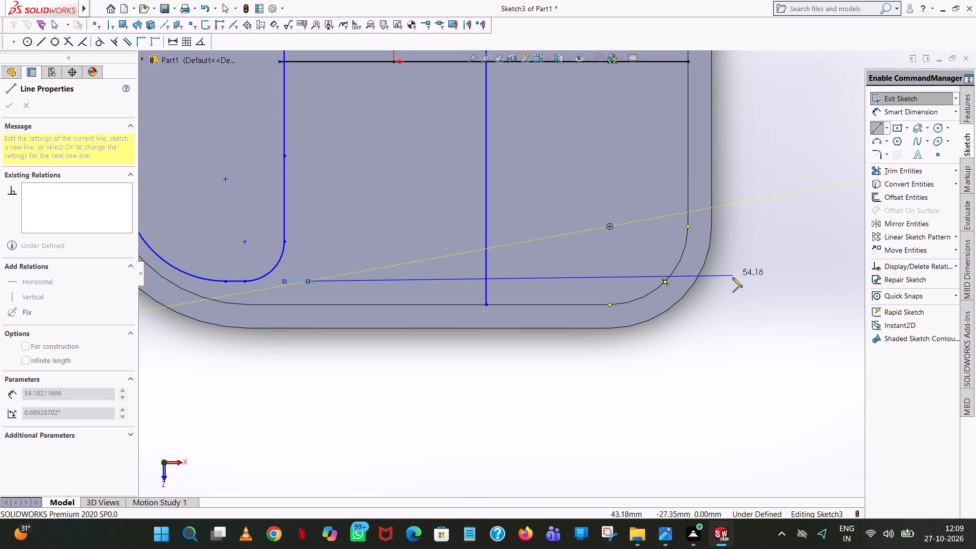
{"action": "right_click", "coordinate": [559, 200]}
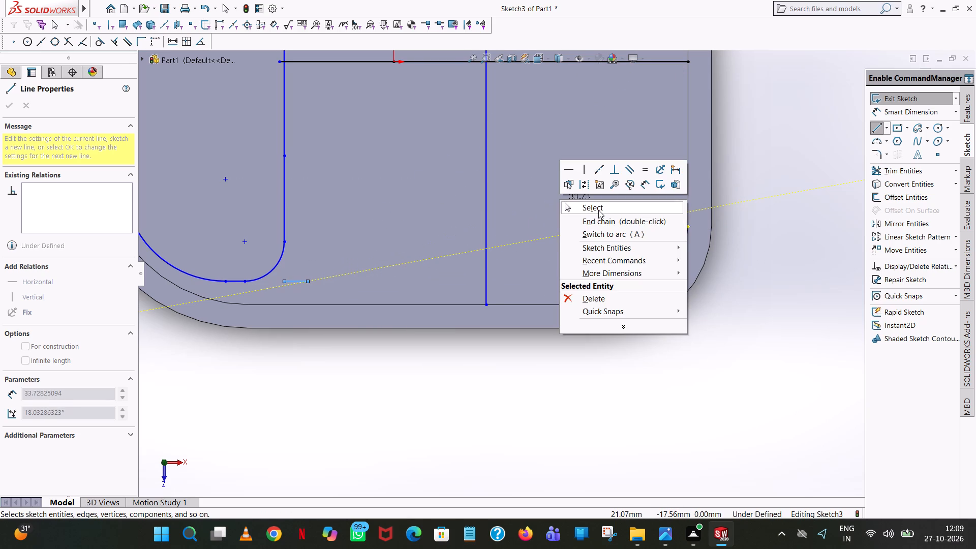
{"action": "left_click", "coordinate": [598, 207]}
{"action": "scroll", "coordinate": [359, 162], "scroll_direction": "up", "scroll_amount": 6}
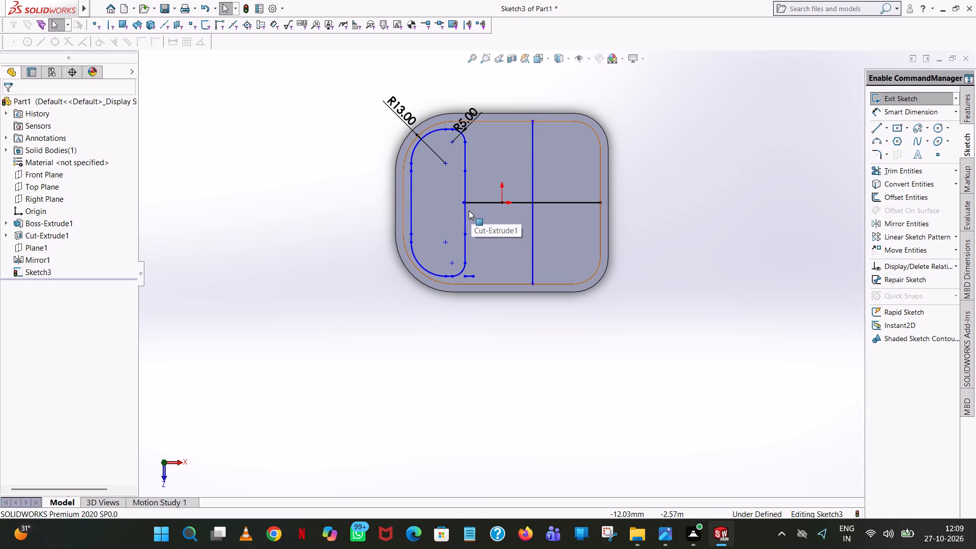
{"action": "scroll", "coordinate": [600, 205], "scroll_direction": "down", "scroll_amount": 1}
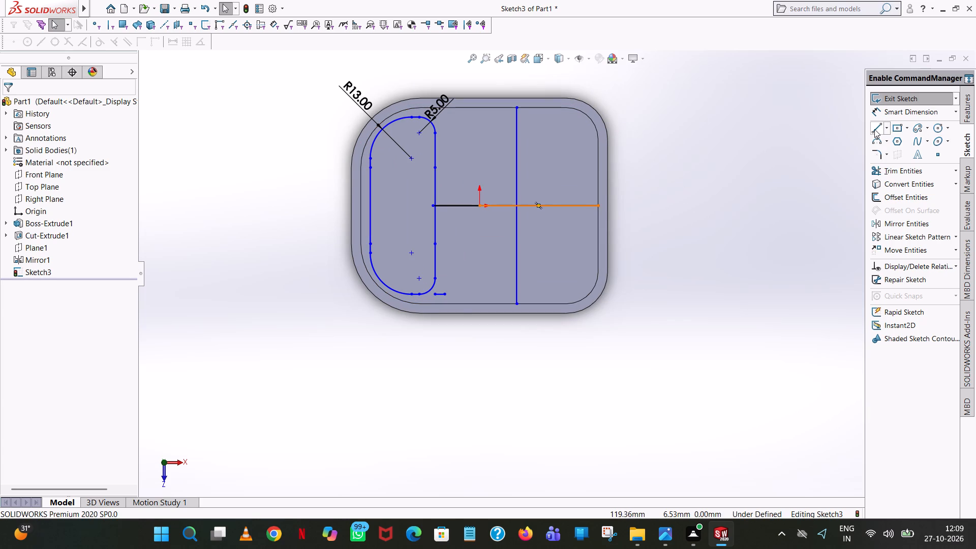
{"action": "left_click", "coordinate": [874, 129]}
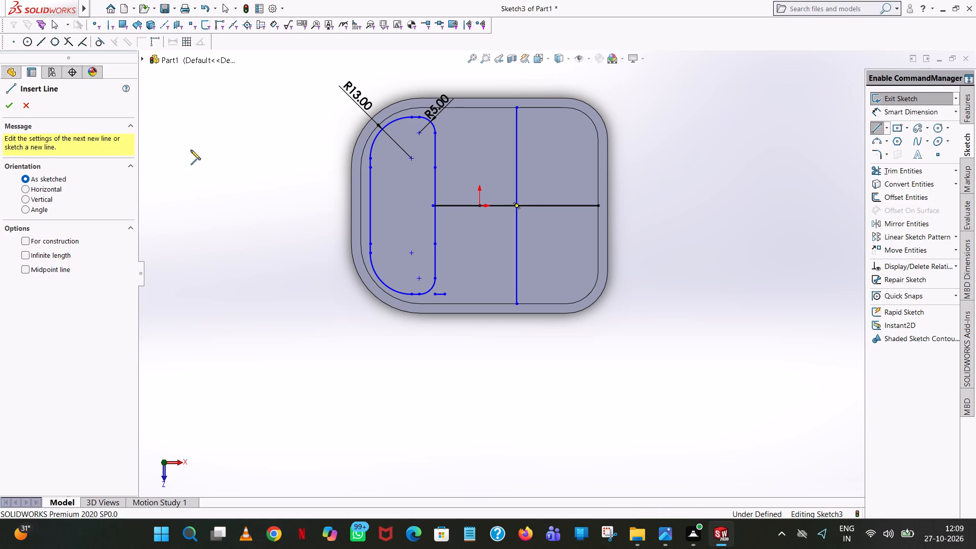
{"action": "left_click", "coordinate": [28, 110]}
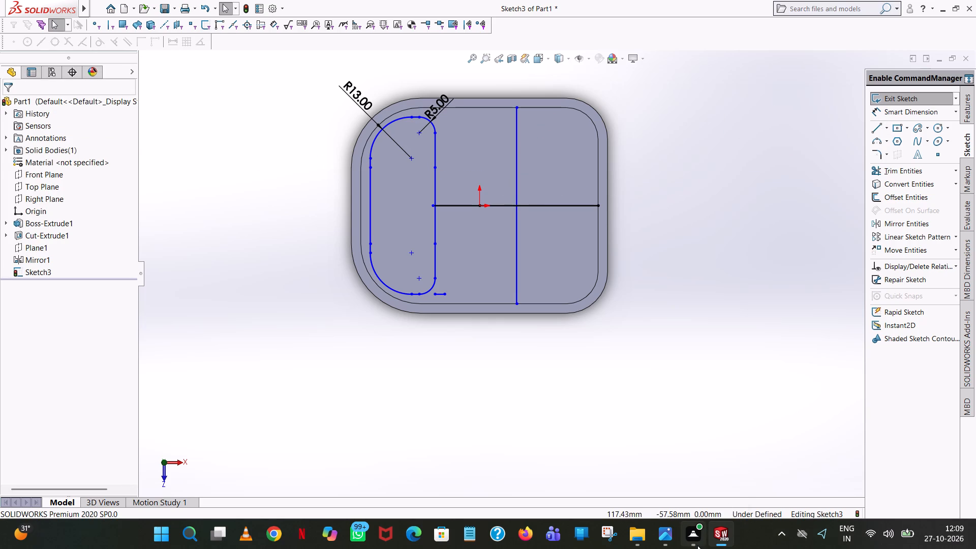
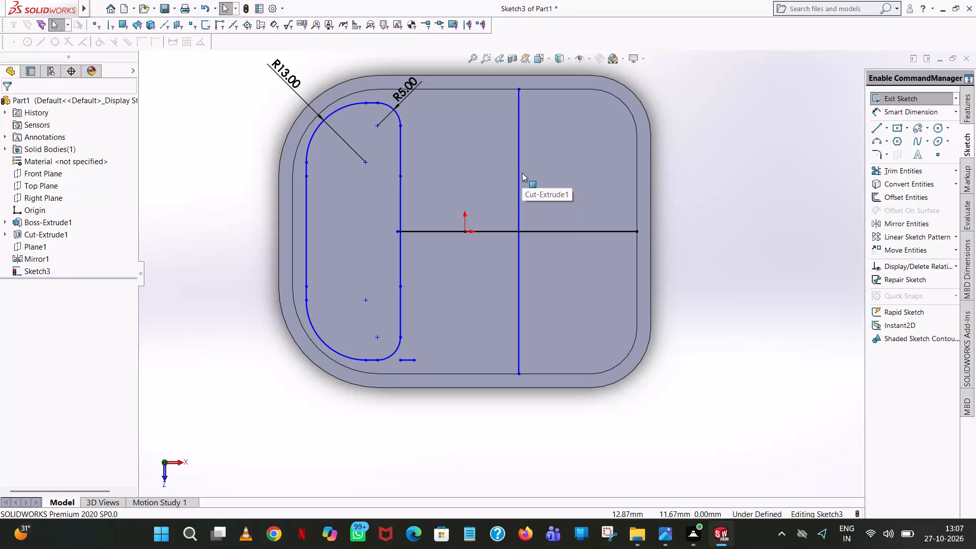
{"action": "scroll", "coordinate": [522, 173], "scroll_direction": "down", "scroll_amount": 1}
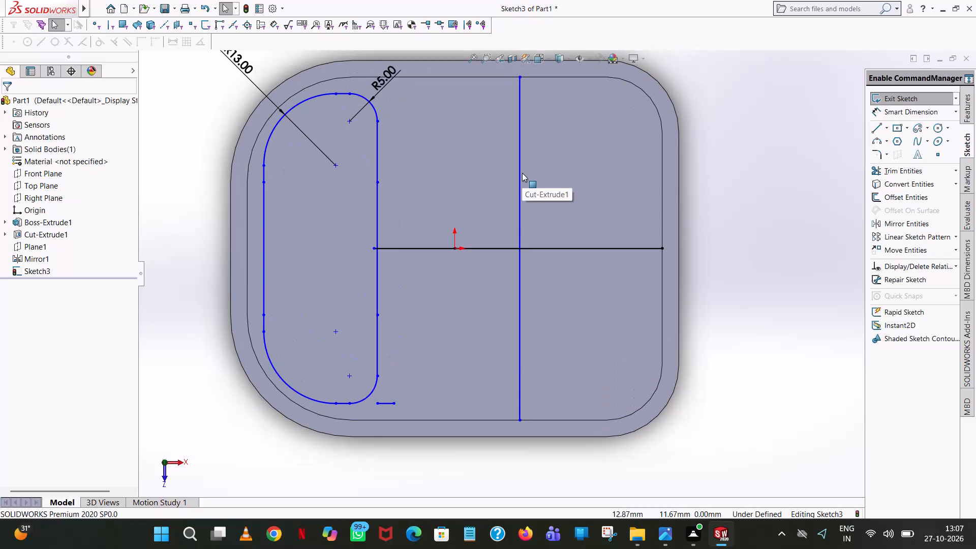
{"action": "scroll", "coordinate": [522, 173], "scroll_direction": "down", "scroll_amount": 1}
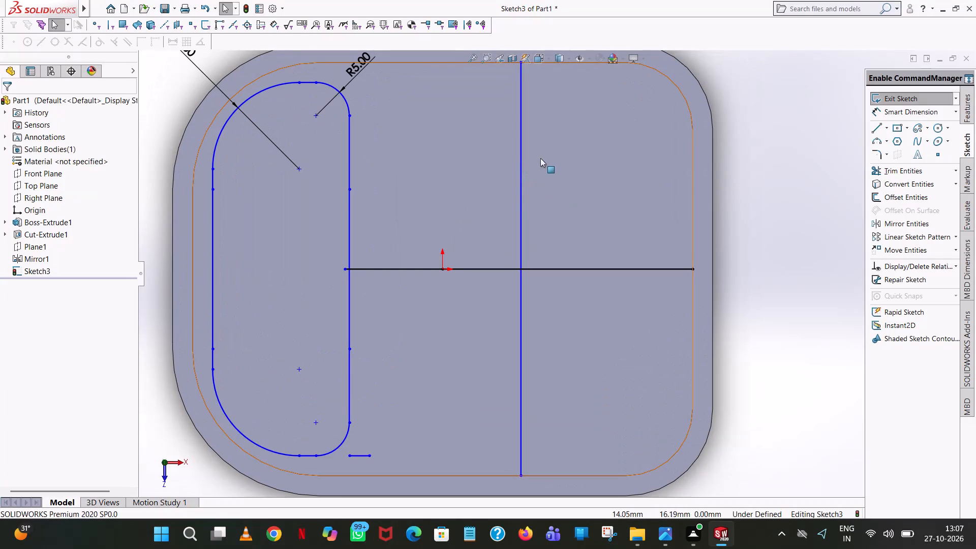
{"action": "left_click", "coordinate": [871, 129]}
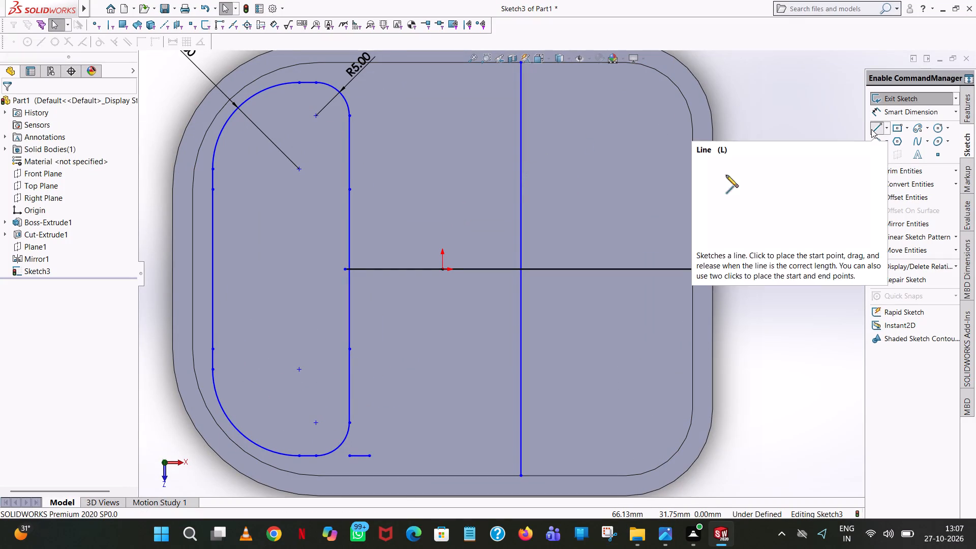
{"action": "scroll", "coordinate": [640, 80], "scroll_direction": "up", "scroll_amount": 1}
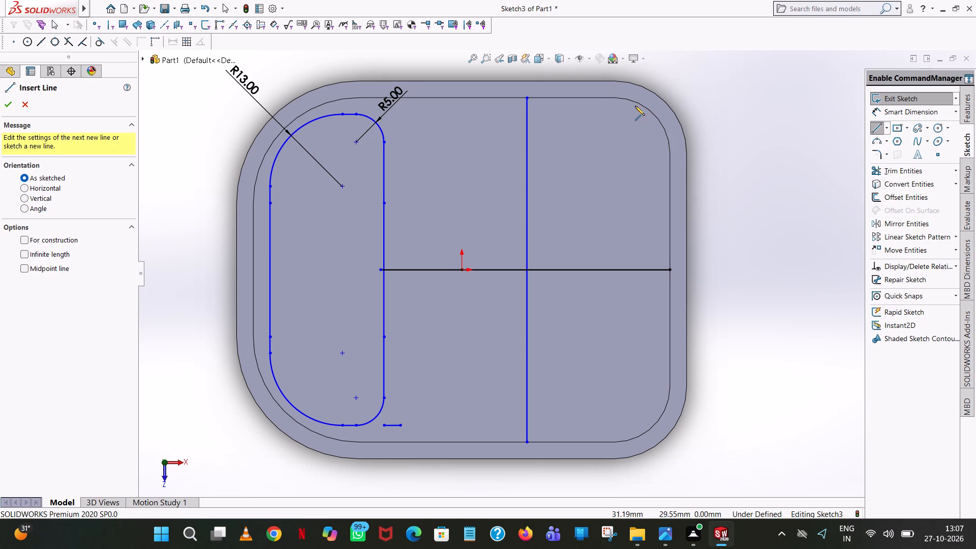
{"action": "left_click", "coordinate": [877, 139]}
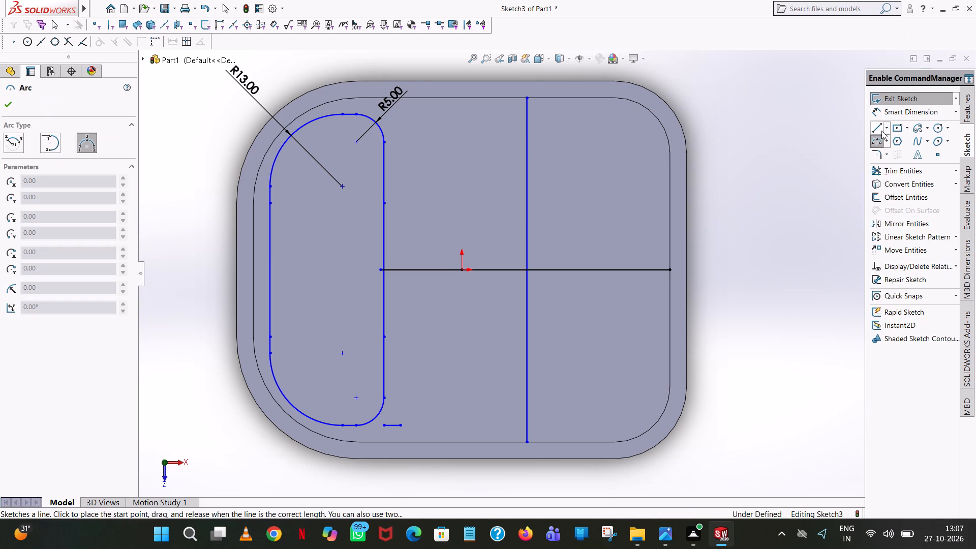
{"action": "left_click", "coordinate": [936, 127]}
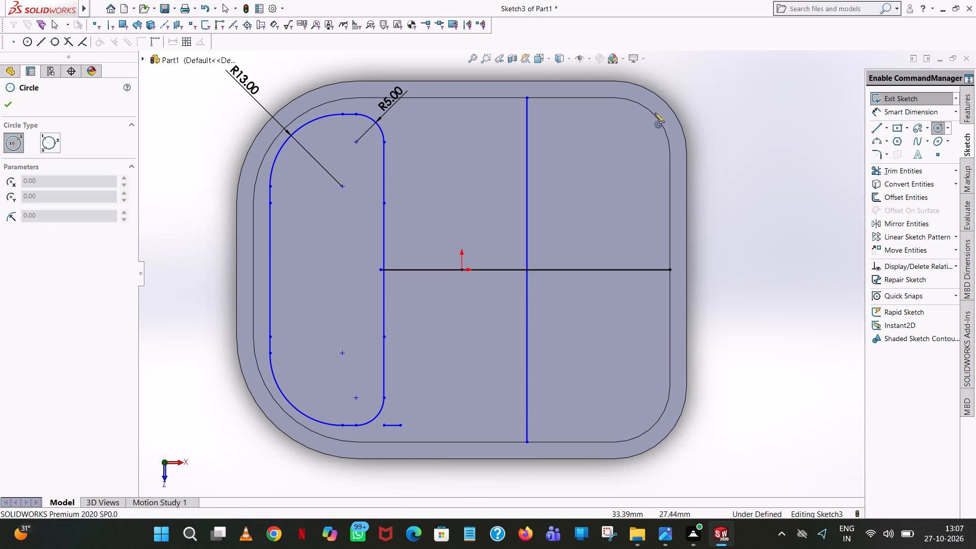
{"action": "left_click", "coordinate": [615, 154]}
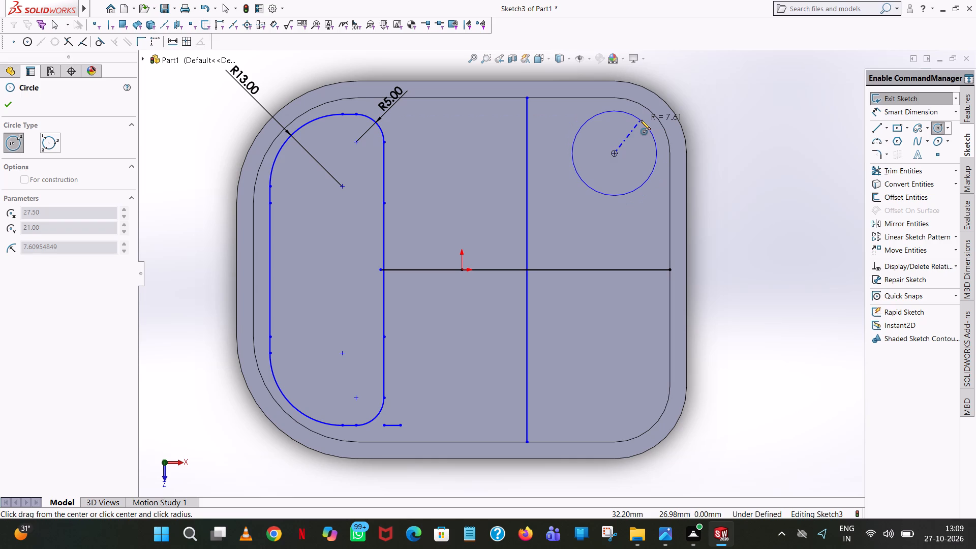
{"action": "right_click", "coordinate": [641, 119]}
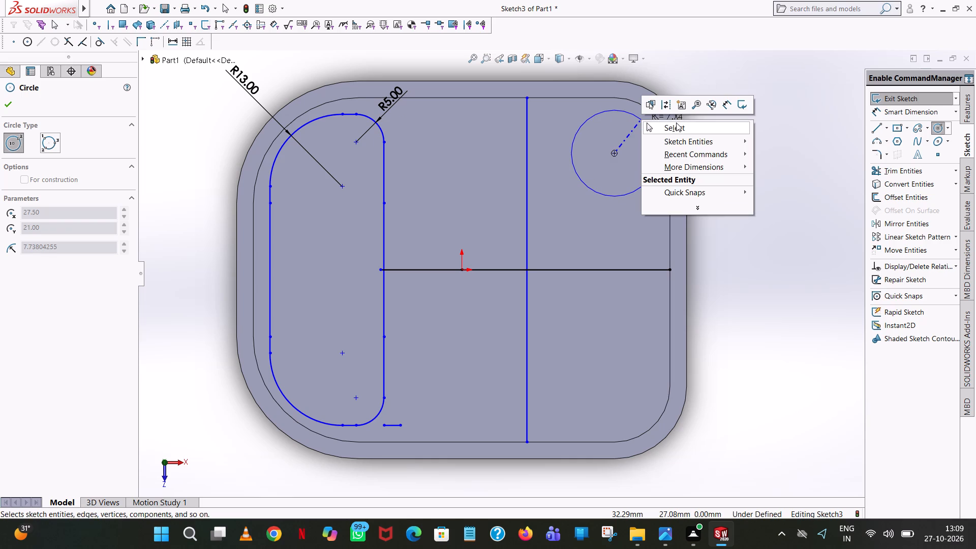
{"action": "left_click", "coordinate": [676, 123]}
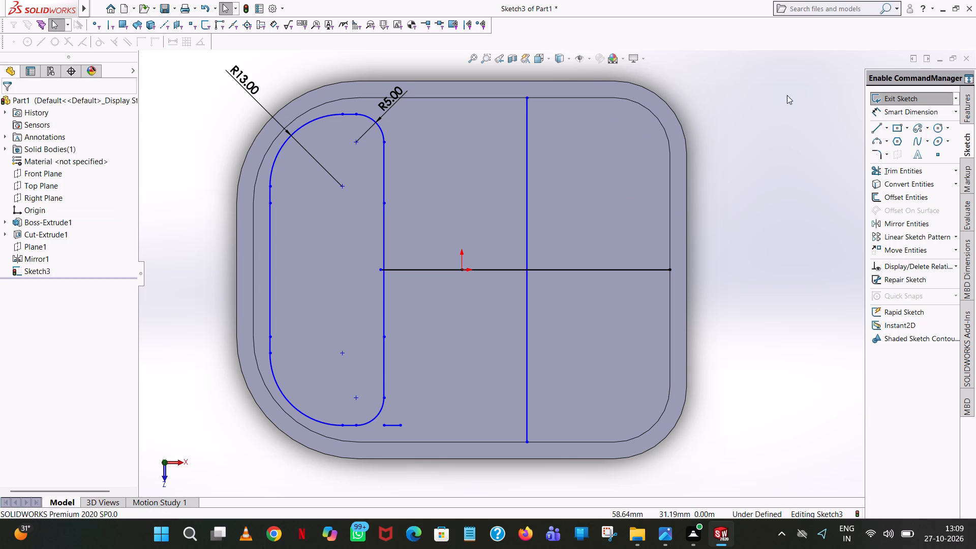
Sketch a 3 mm vertical line downward from where the pocket's top edge meets its upper-right corner arc.
{"action": "left_click", "coordinate": [877, 123]}
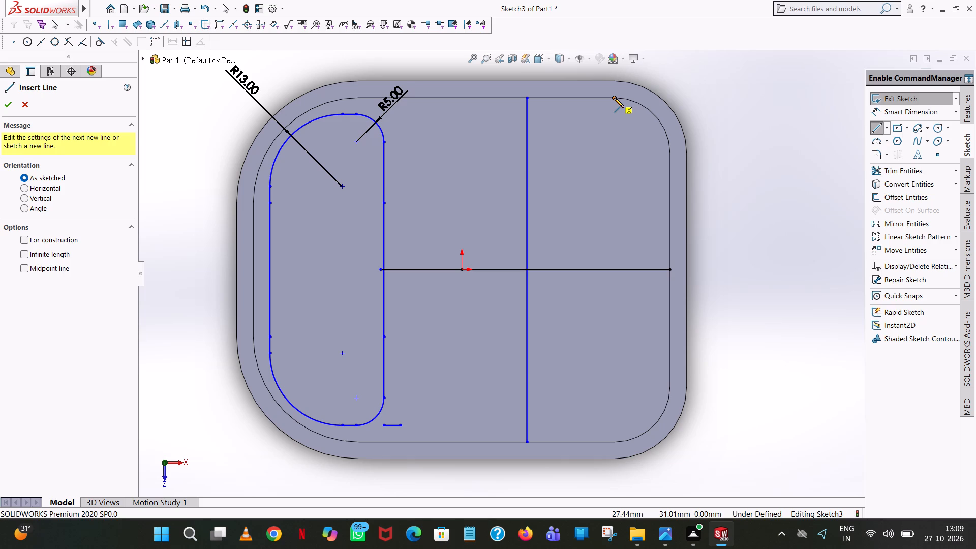
{"action": "left_click", "coordinate": [614, 98]}
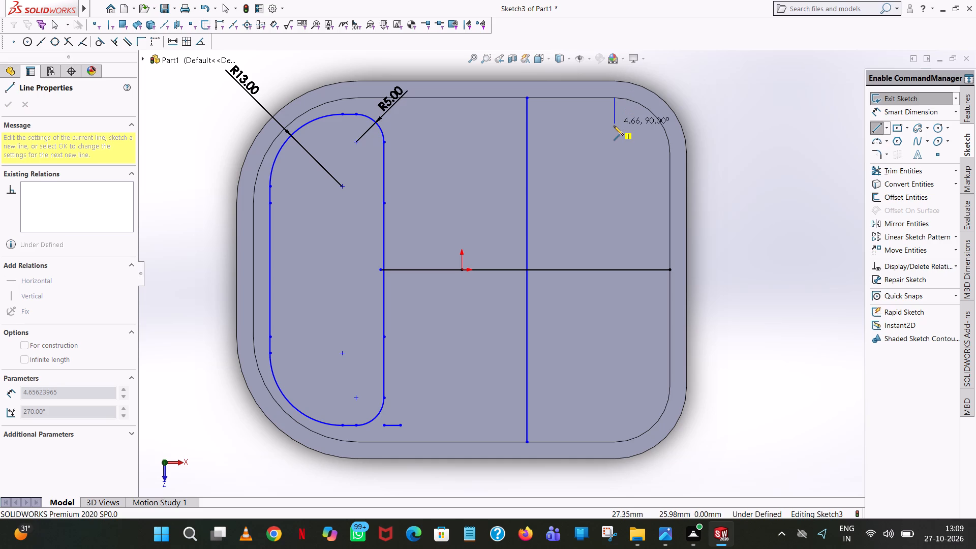
{"action": "left_click", "coordinate": [614, 126]}
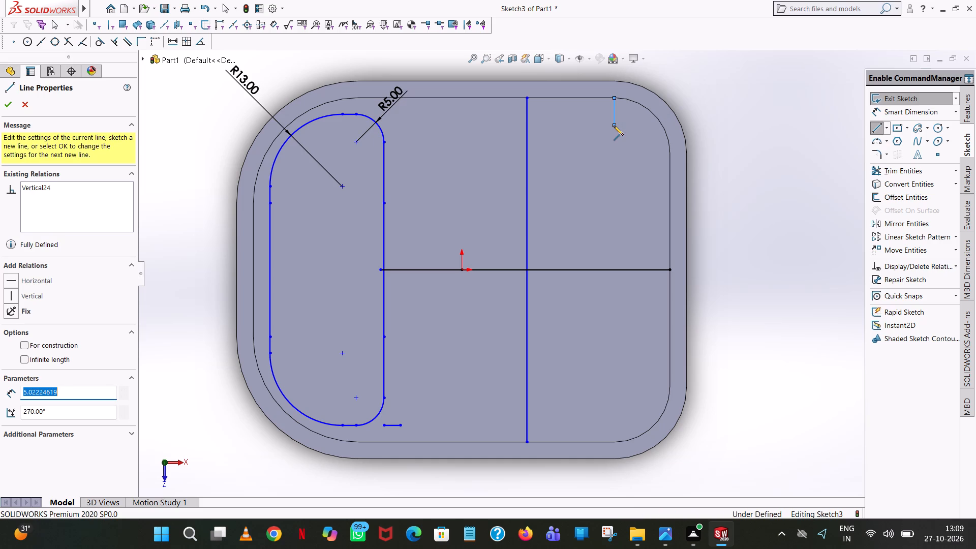
{"action": "right_click", "coordinate": [613, 127]}
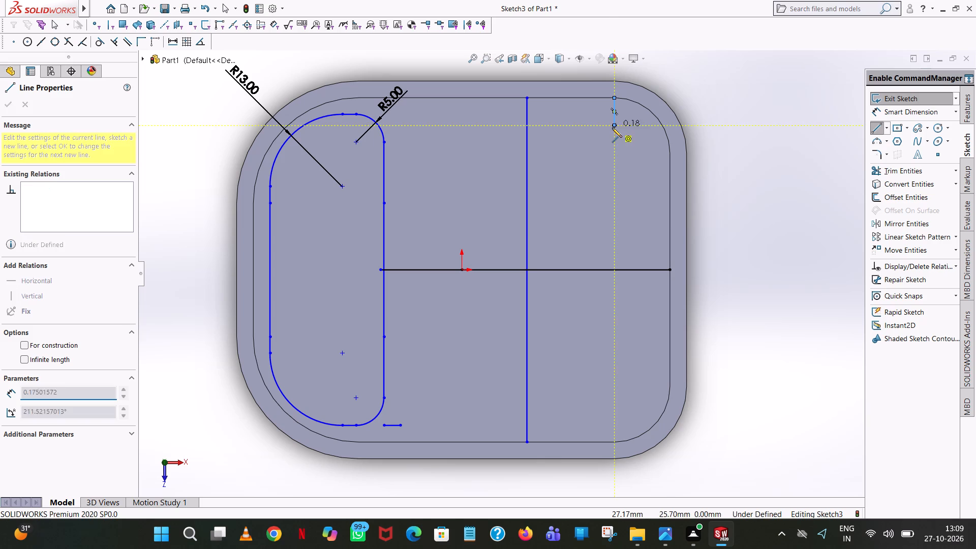
{"action": "left_click", "coordinate": [667, 133]}
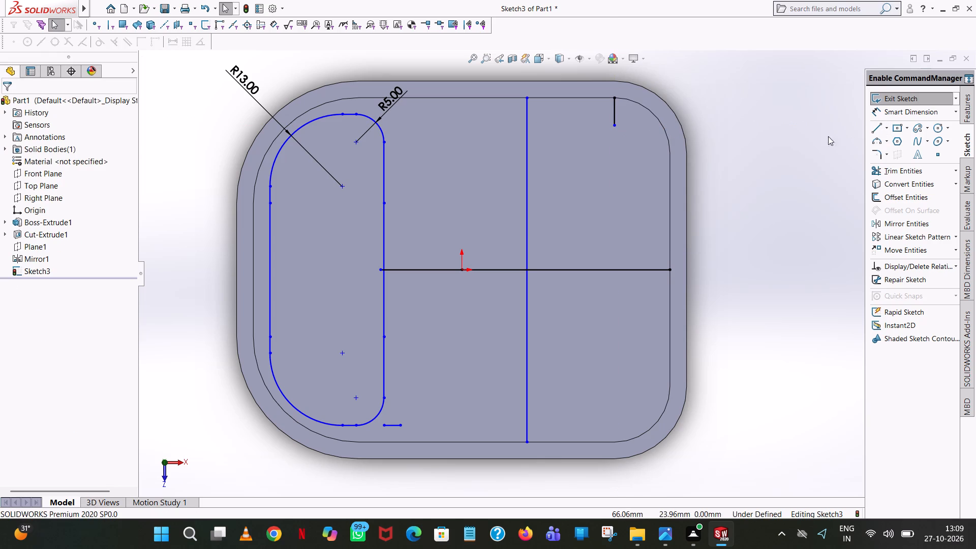
{"action": "left_click", "coordinate": [614, 117]}
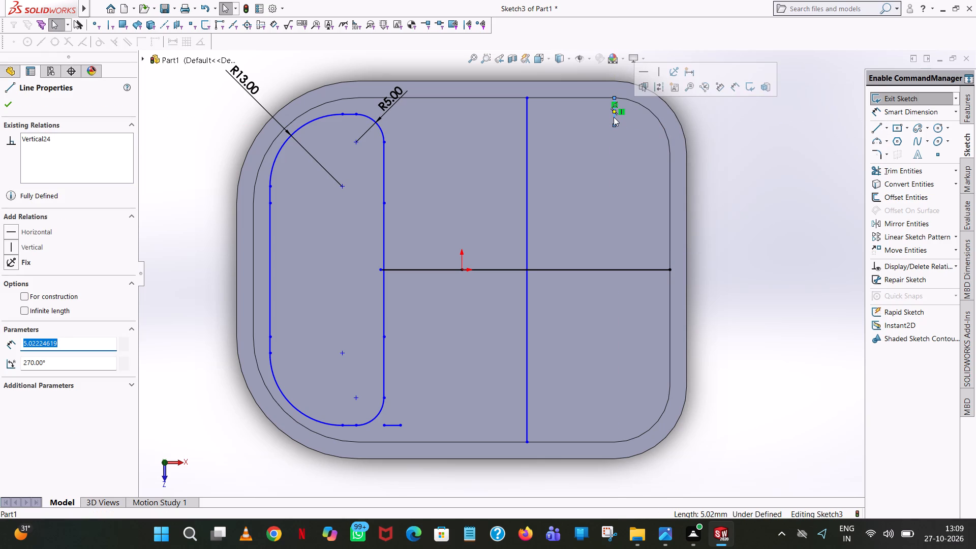
{"action": "key", "text": "3"}
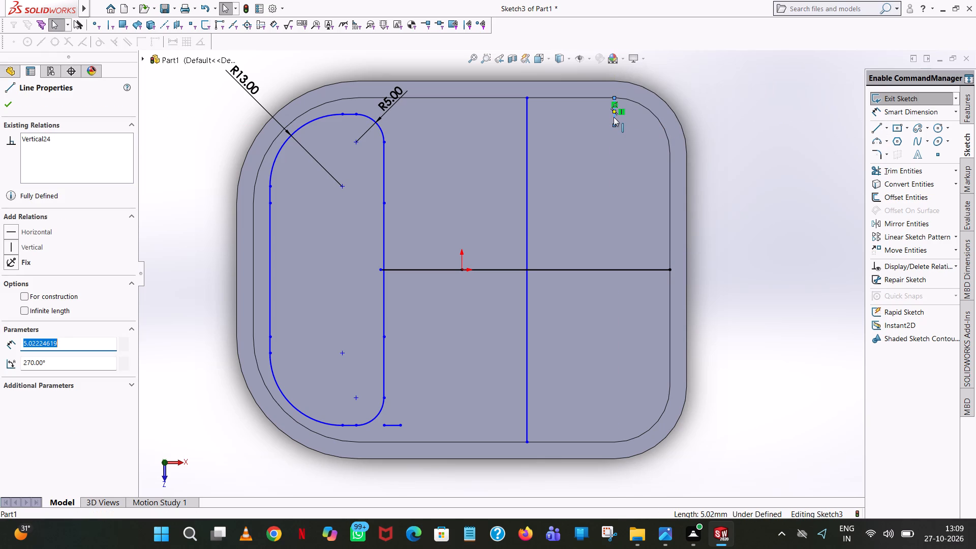
{"action": "key", "text": "Return"}
{"action": "left_click", "coordinate": [809, 66]}
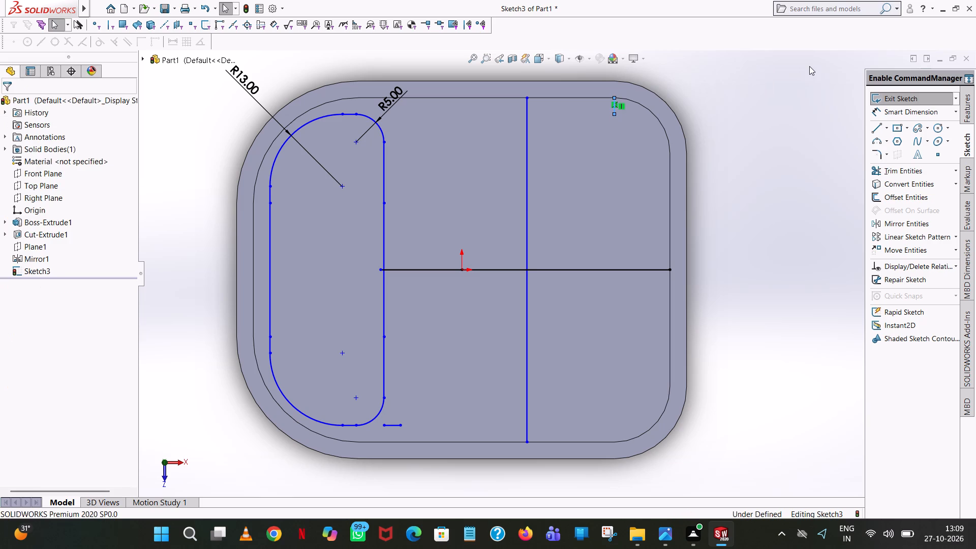
Sketch a 3 mm horizontal line inward from the midpoint of the pocket's right edge, along the existing horizontal line.
{"action": "left_click", "coordinate": [879, 126]}
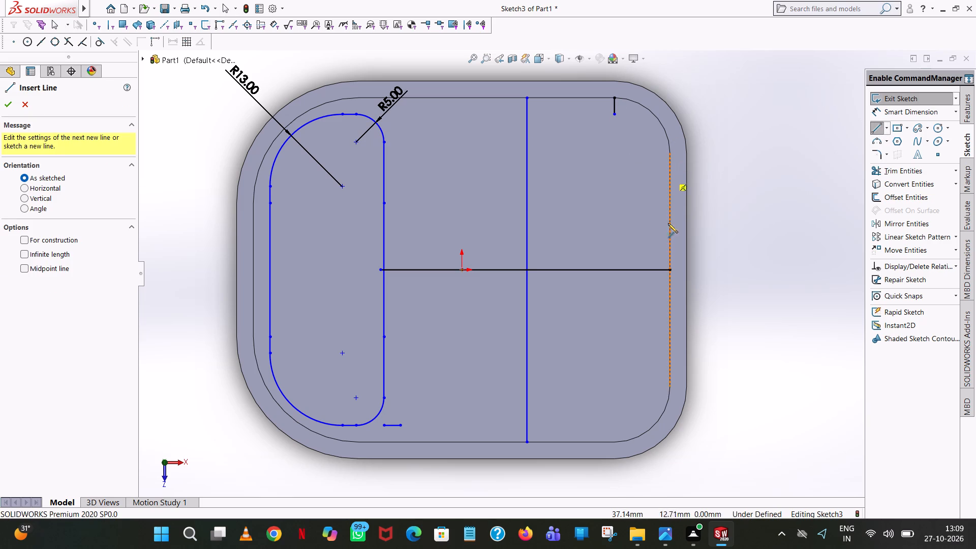
{"action": "left_click", "coordinate": [669, 269]}
{"action": "left_click", "coordinate": [640, 268]}
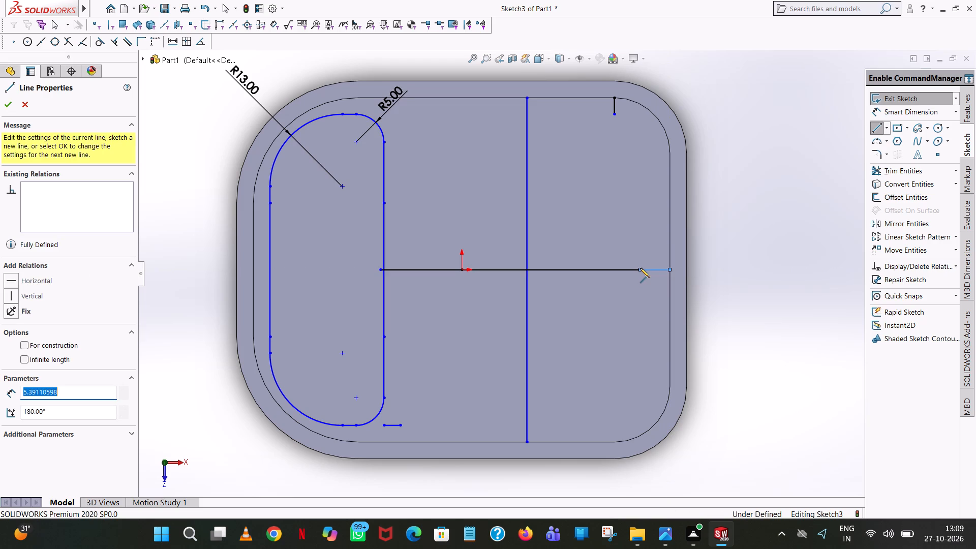
{"action": "key", "text": "3"}
{"action": "key", "text": "Return"}
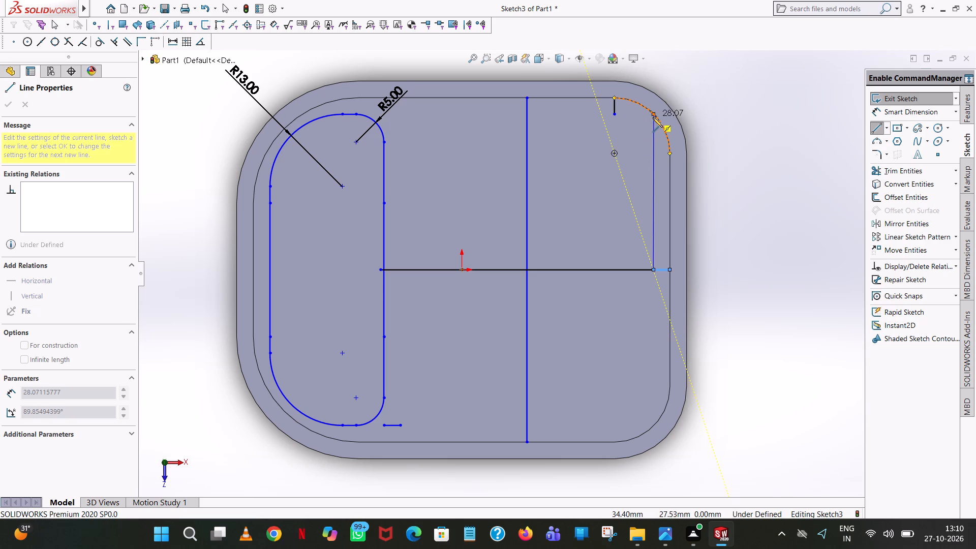
Continue with a 28 mm vertical line upward and a 7 mm horizontal line leftward to the short vertical line's lower end.
{"action": "scroll", "coordinate": [647, 118], "scroll_direction": "down", "scroll_amount": 6}
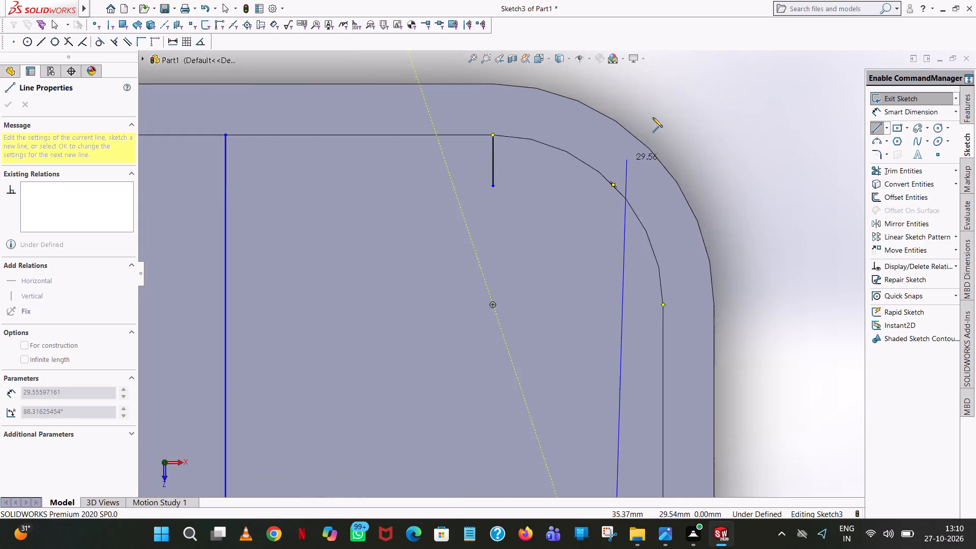
{"action": "scroll", "coordinate": [653, 117], "scroll_direction": "down", "scroll_amount": 1}
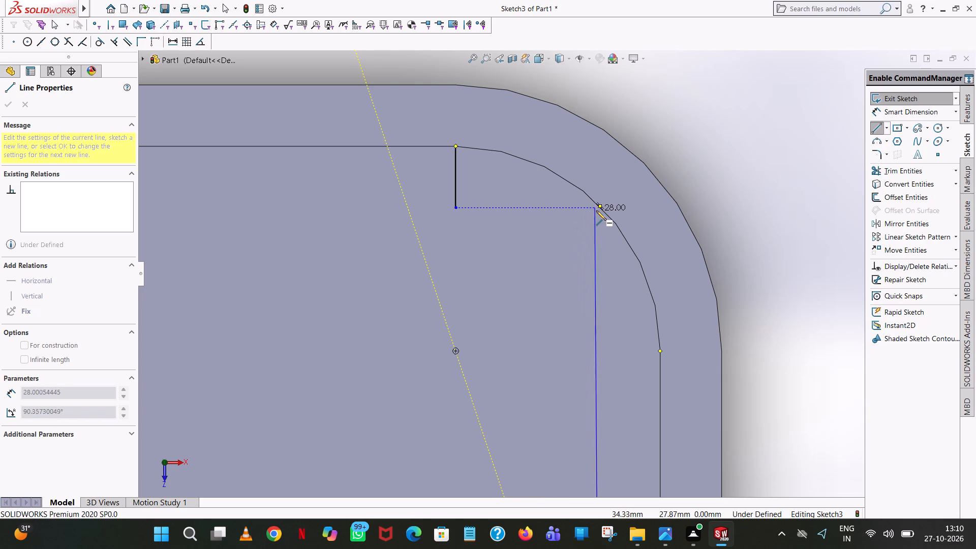
{"action": "scroll", "coordinate": [599, 209], "scroll_direction": "down", "scroll_amount": 8}
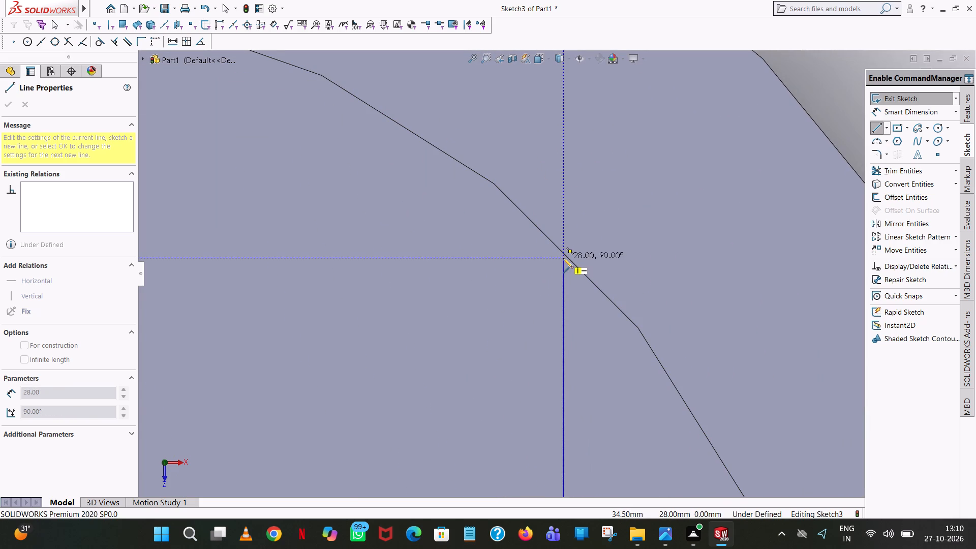
{"action": "left_click", "coordinate": [563, 258]}
{"action": "scroll", "coordinate": [564, 255], "scroll_direction": "up", "scroll_amount": 3}
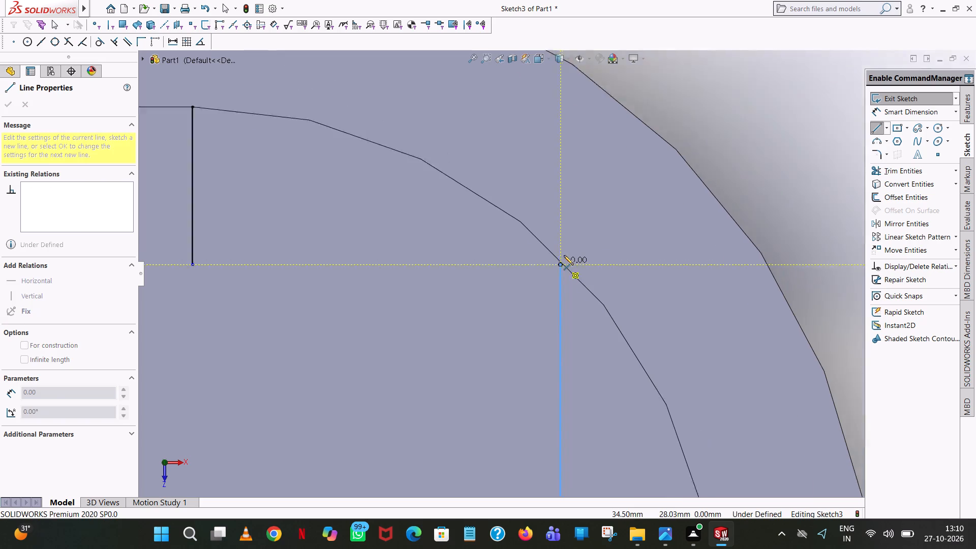
{"action": "scroll", "coordinate": [564, 255], "scroll_direction": "up", "scroll_amount": 1}
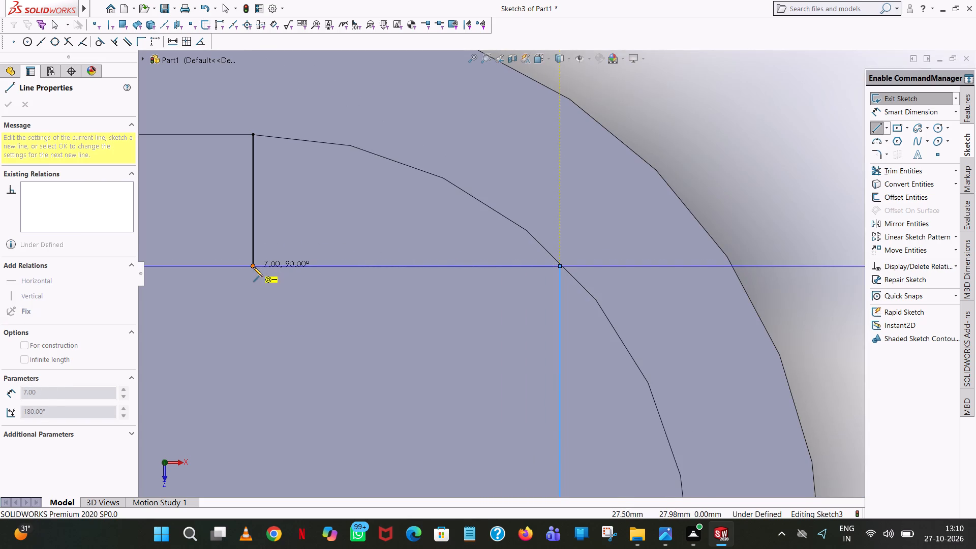
{"action": "left_click", "coordinate": [251, 266]}
{"action": "right_click", "coordinate": [251, 266]}
{"action": "left_click", "coordinate": [296, 277]}
Apply a 5 mm sketch fillet to the corner between the 28 mm vertical line and the 7 mm horizontal line.
{"action": "scroll", "coordinate": [359, 236], "scroll_direction": "up", "scroll_amount": 7}
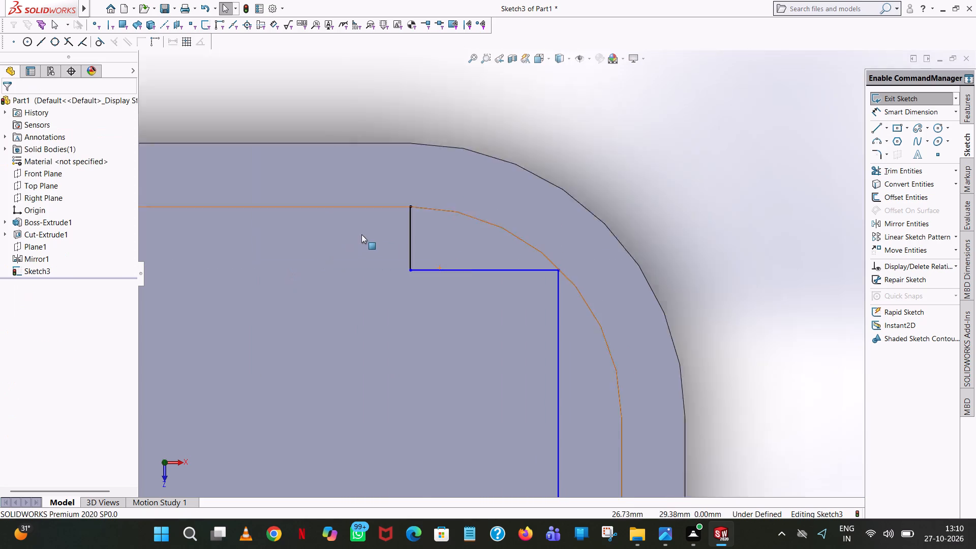
{"action": "scroll", "coordinate": [361, 234], "scroll_direction": "up", "scroll_amount": 7}
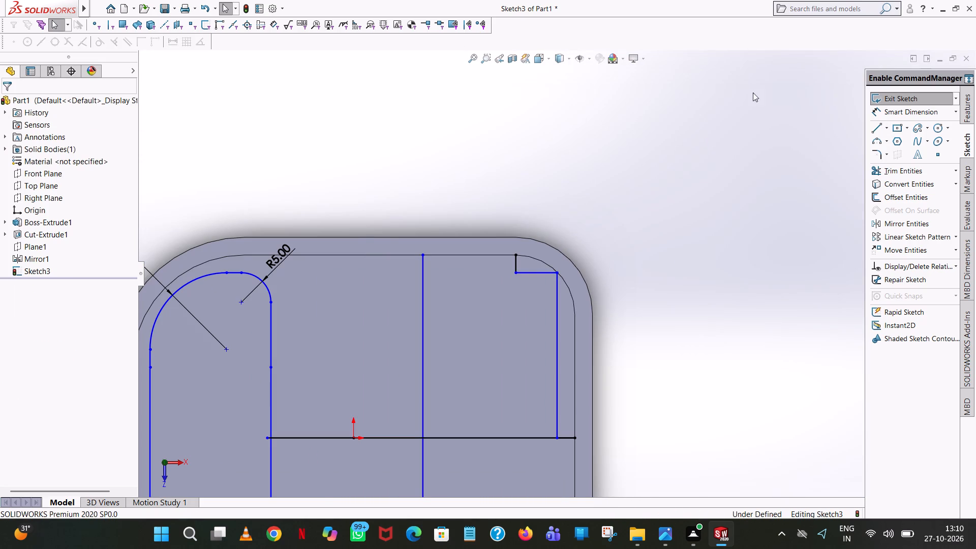
{"action": "left_click", "coordinate": [876, 157]}
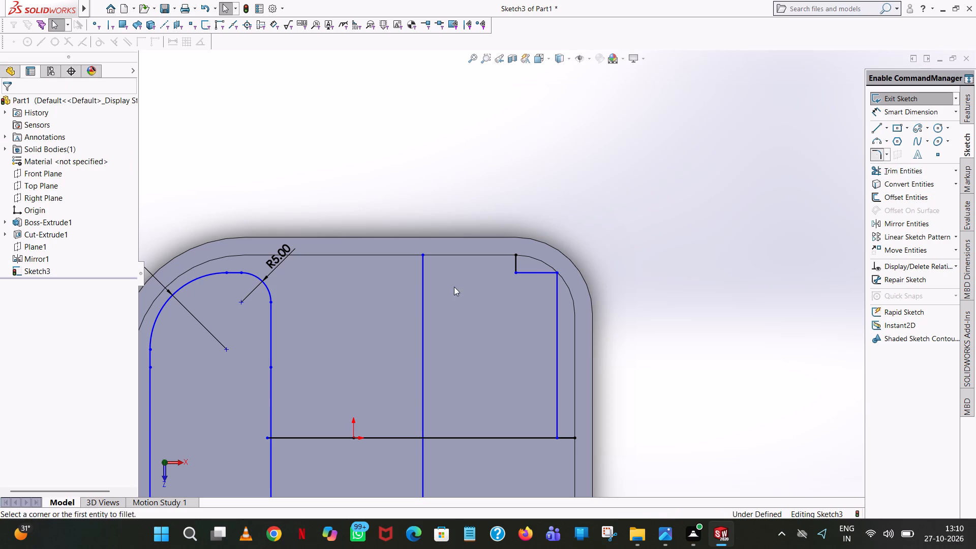
{"action": "left_click", "coordinate": [557, 273]}
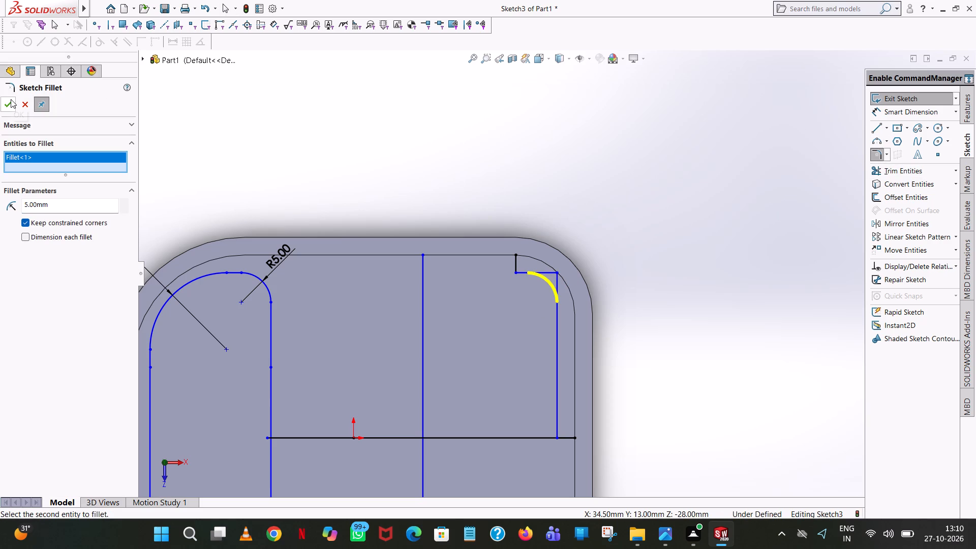
{"action": "left_click", "coordinate": [8, 108]}
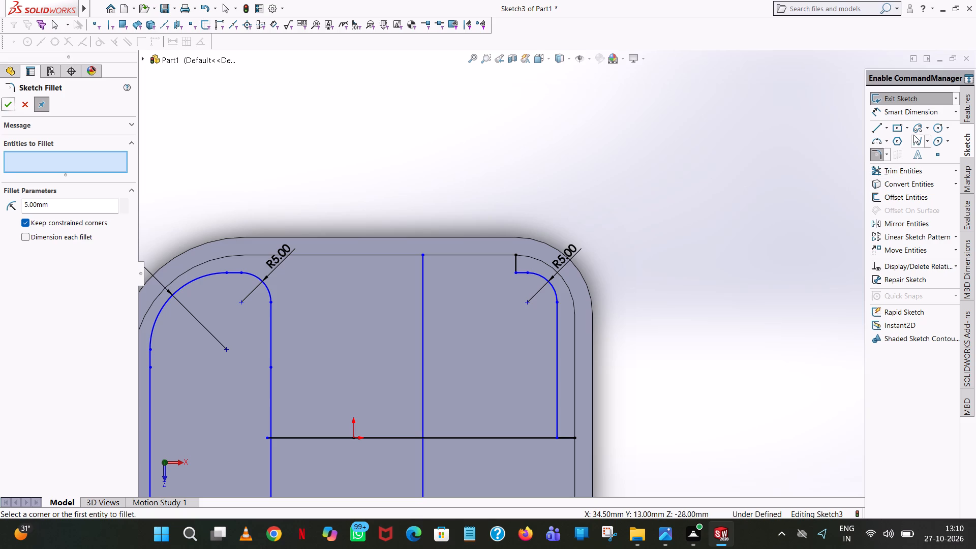
Sketch a slanted line about 7.6 mm long, tangent to the new upper-right fillet arc and running down and to the left.
{"action": "left_click", "coordinate": [880, 132]}
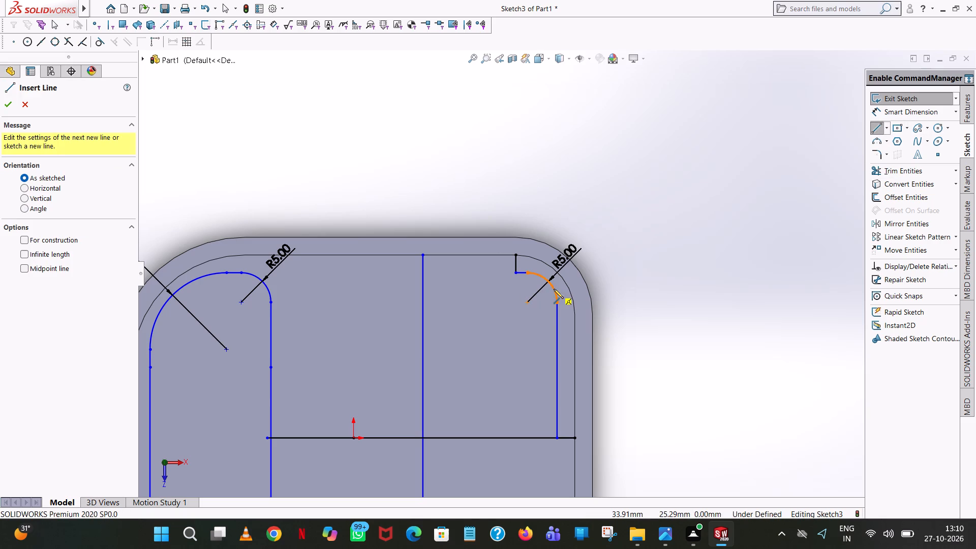
{"action": "left_click", "coordinate": [554, 289]}
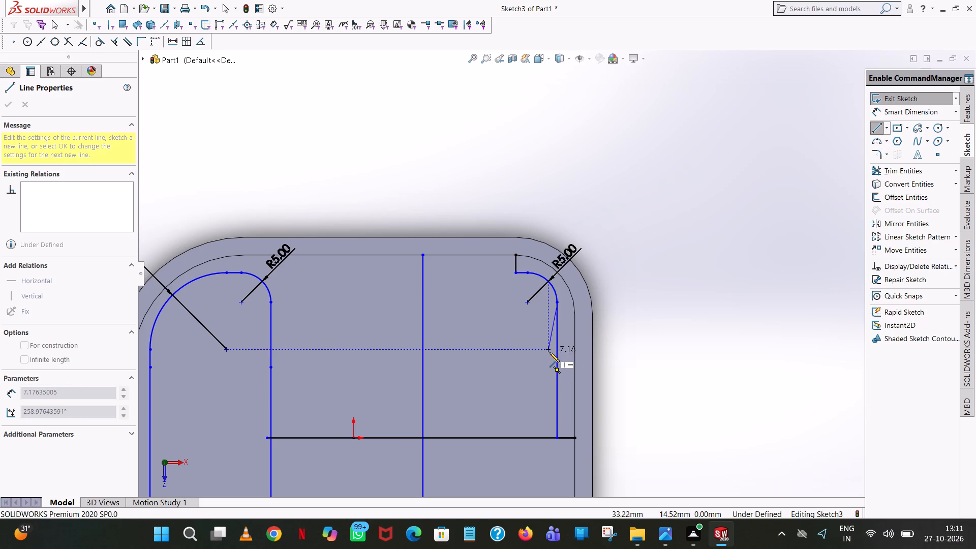
{"action": "left_click", "coordinate": [541, 354]}
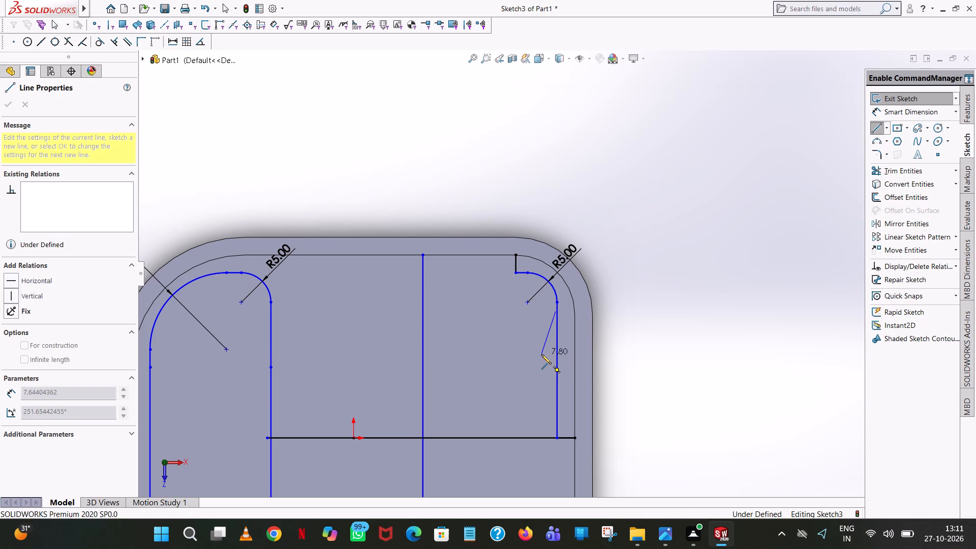
{"action": "right_click", "coordinate": [541, 355]}
{"action": "left_click", "coordinate": [575, 361]}
Set the angle of the slanted line below the upper-right fillet arc to 260°.
{"action": "left_click", "coordinate": [541, 343]}
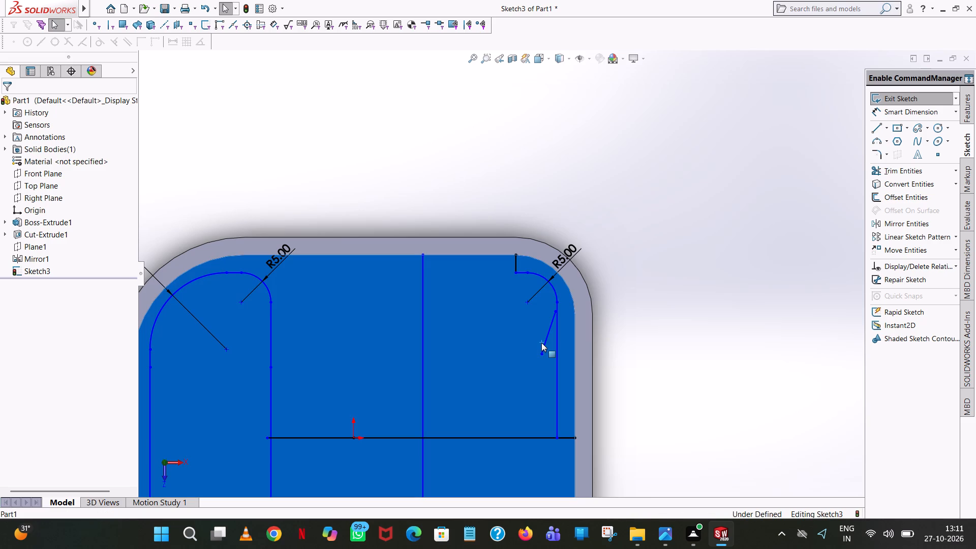
{"action": "left_click", "coordinate": [660, 283]}
{"action": "left_click", "coordinate": [546, 332]}
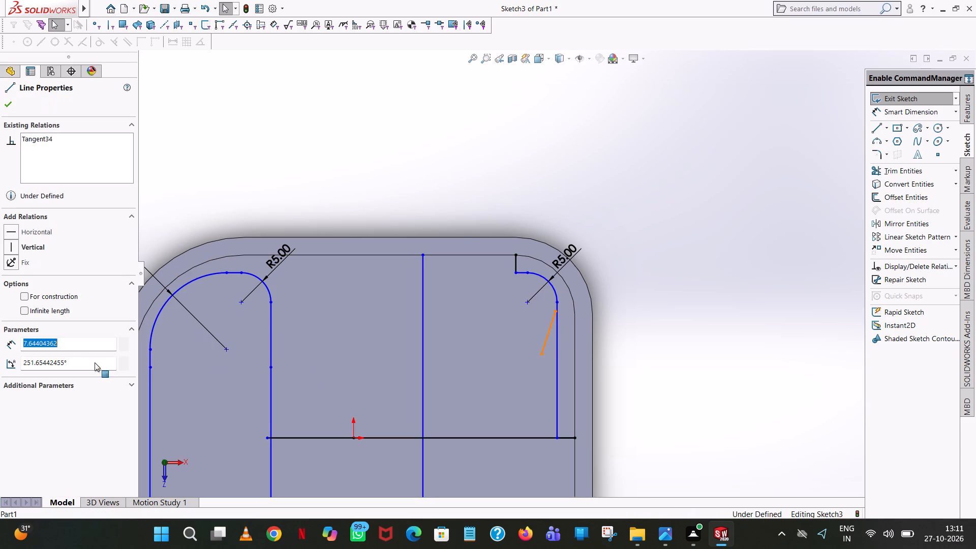
{"action": "left_click", "coordinate": [83, 358]}
{"action": "double_click", "coordinate": [82, 358]}
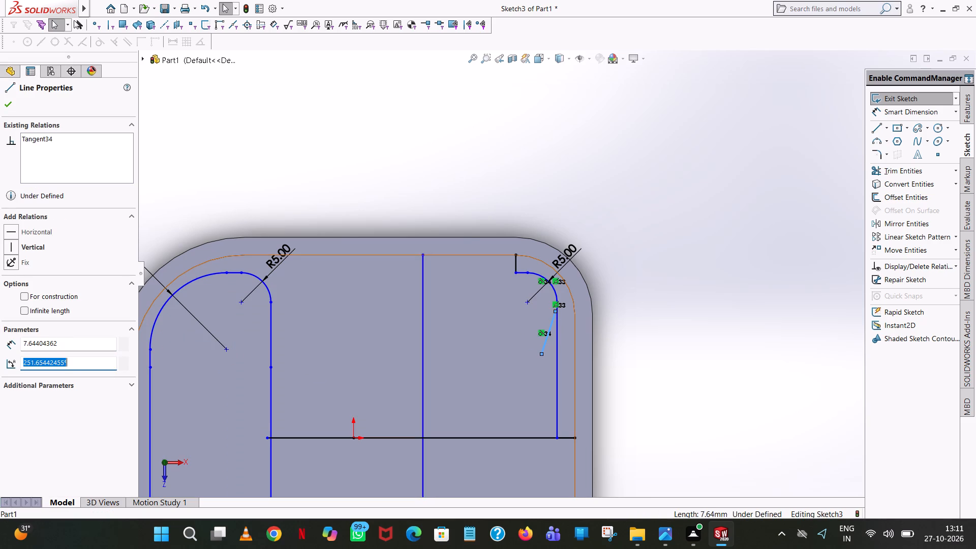
{"action": "left_click_drag", "start_coordinate": [82, 358], "coordinate": [0, 340]}
{"action": "type", "text": "260"}
{"action": "key", "text": "Return"}
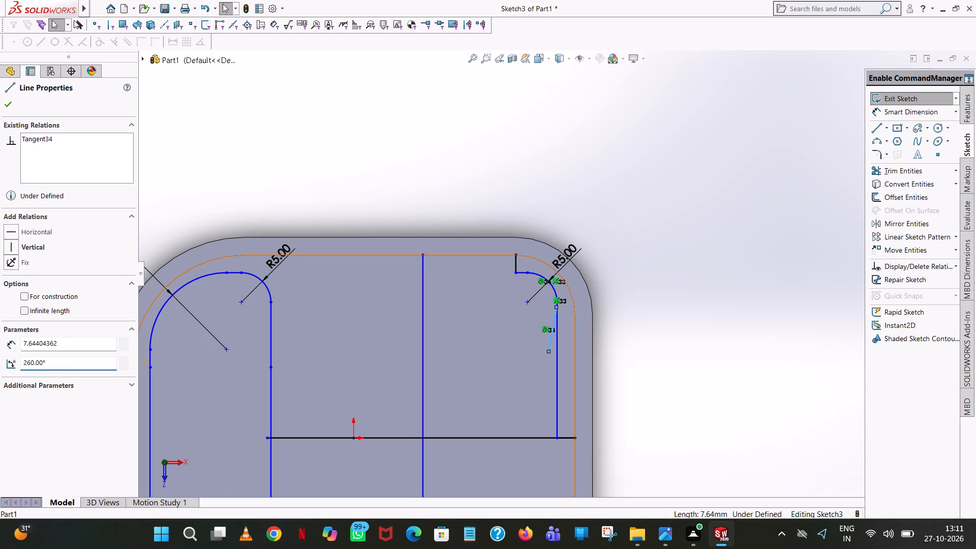
{"action": "left_click", "coordinate": [614, 151]}
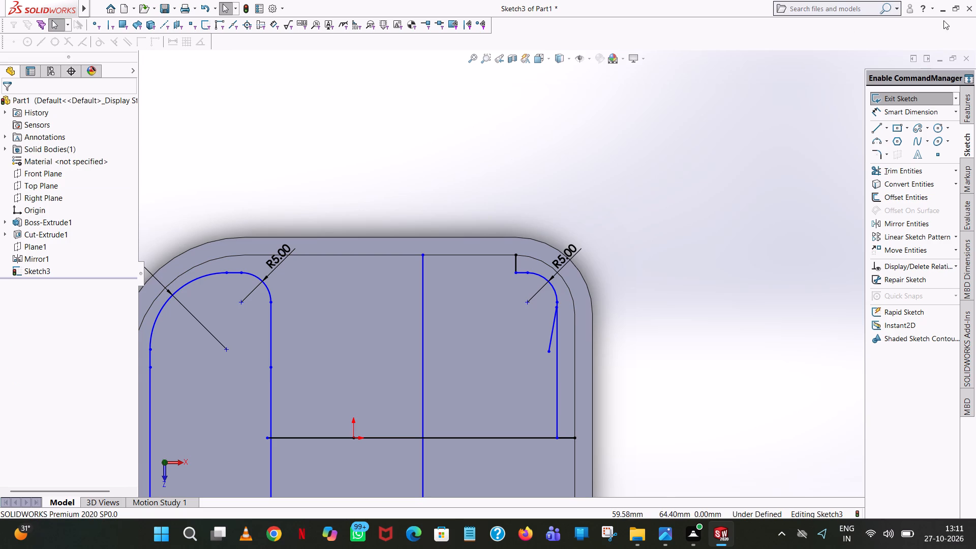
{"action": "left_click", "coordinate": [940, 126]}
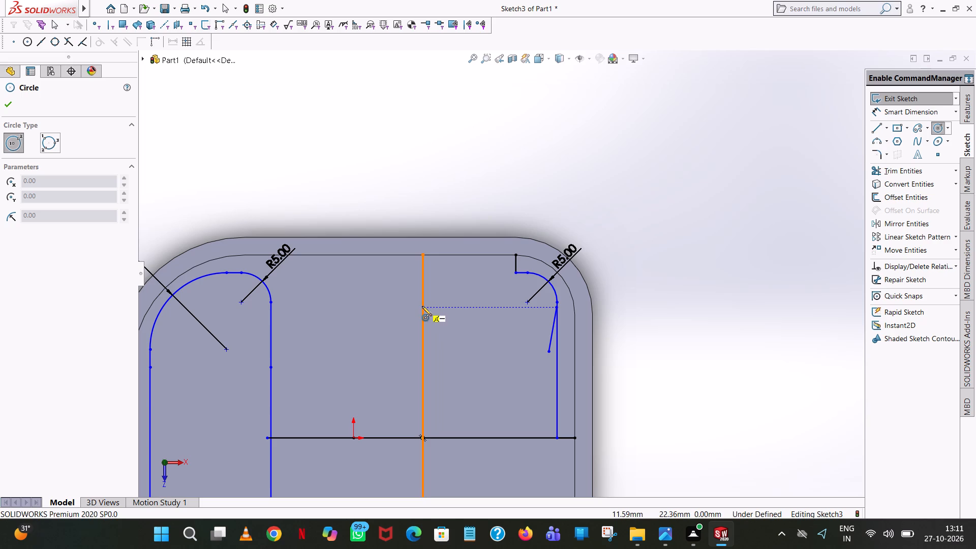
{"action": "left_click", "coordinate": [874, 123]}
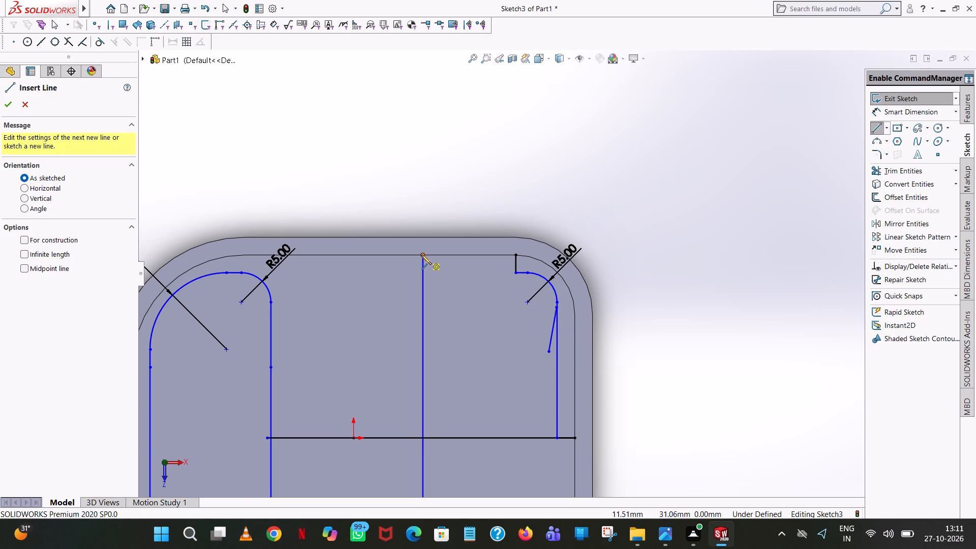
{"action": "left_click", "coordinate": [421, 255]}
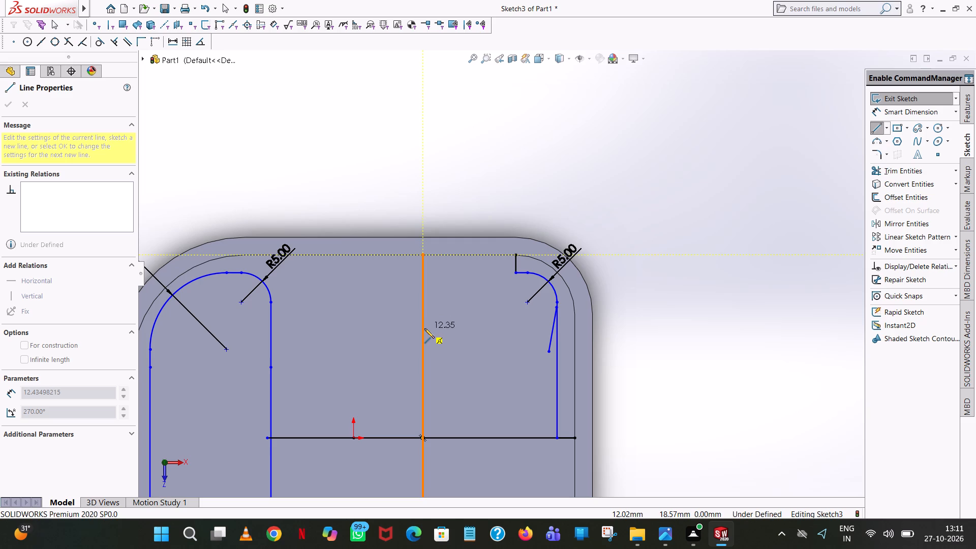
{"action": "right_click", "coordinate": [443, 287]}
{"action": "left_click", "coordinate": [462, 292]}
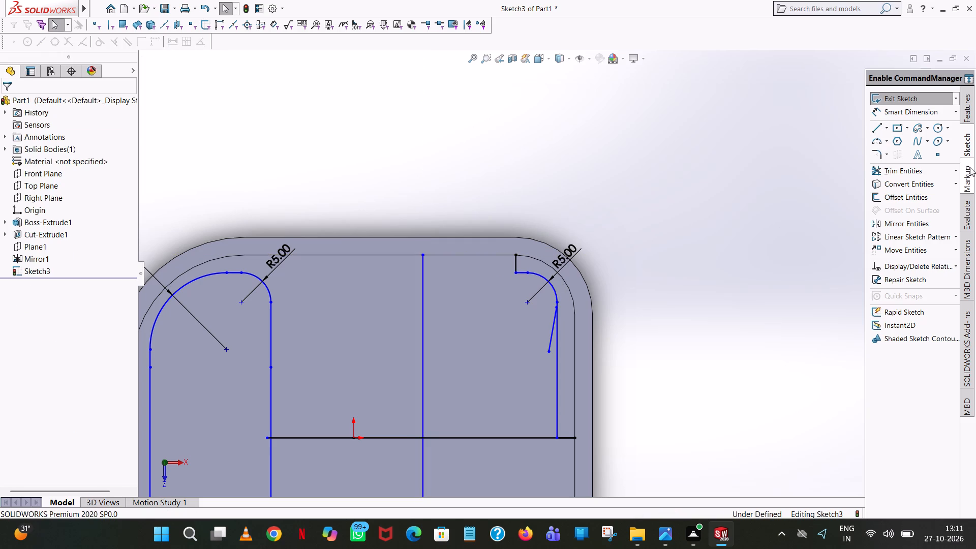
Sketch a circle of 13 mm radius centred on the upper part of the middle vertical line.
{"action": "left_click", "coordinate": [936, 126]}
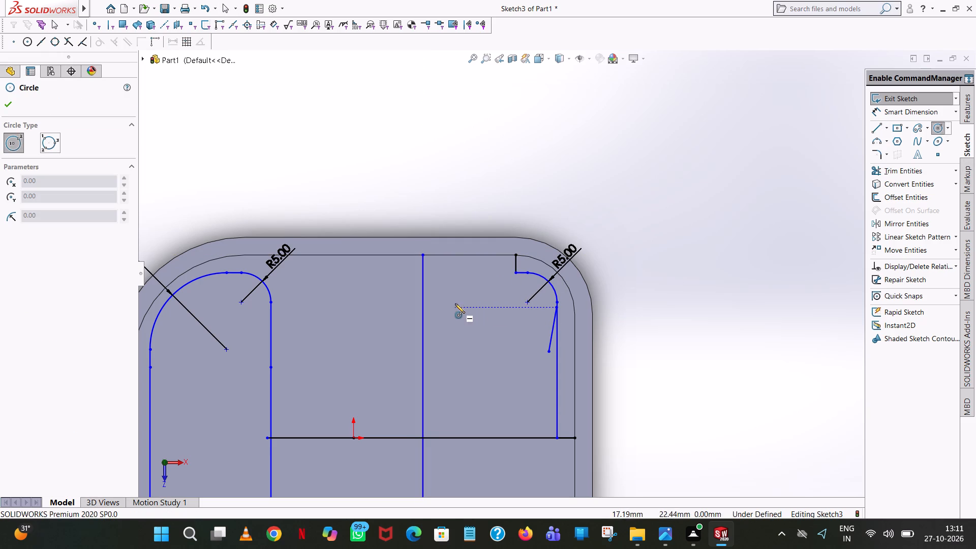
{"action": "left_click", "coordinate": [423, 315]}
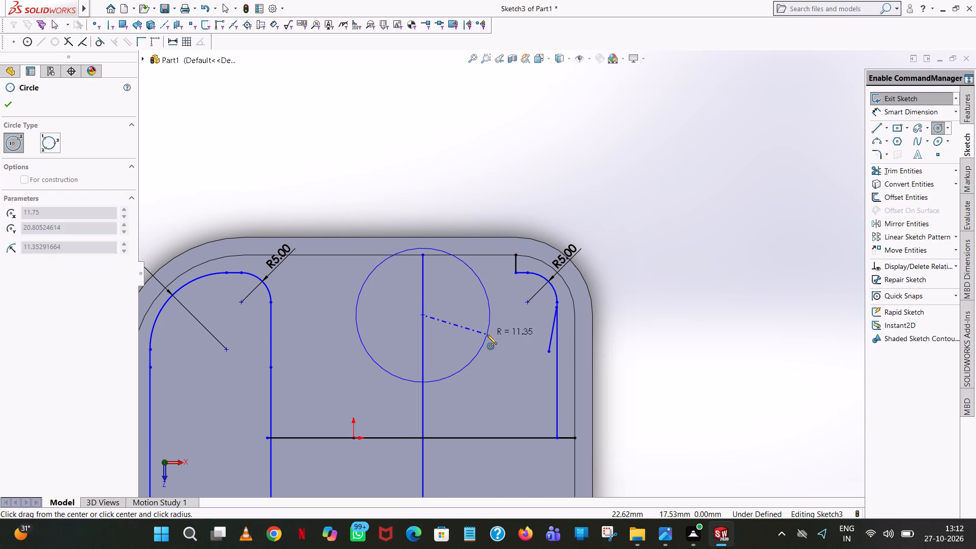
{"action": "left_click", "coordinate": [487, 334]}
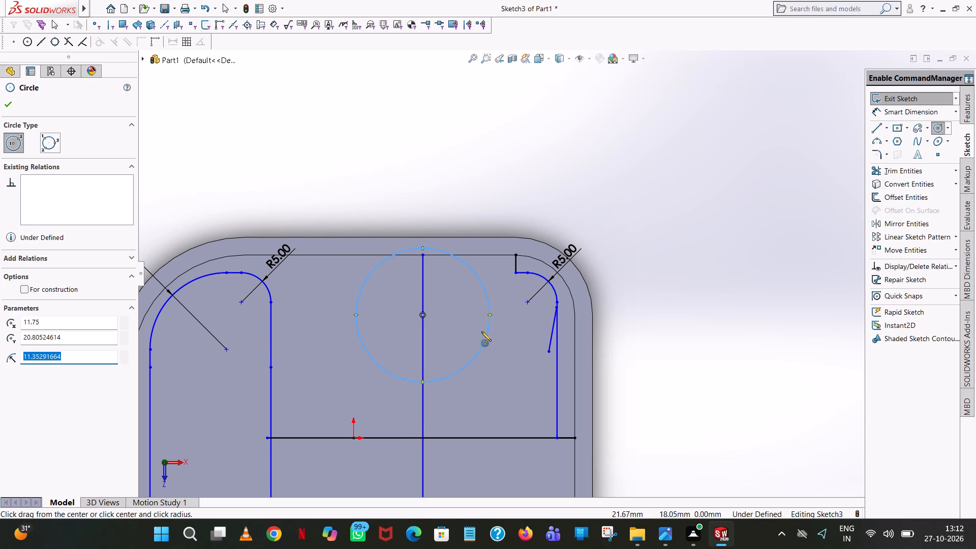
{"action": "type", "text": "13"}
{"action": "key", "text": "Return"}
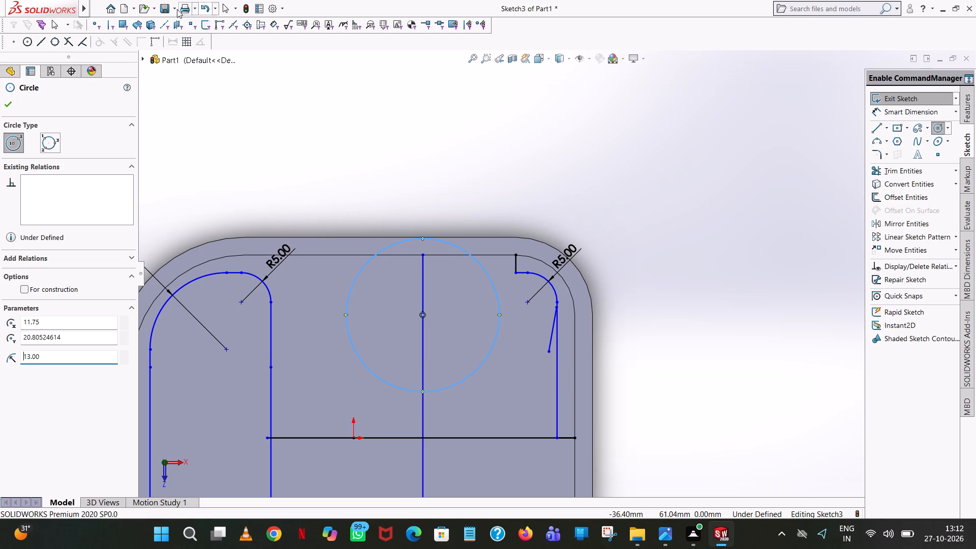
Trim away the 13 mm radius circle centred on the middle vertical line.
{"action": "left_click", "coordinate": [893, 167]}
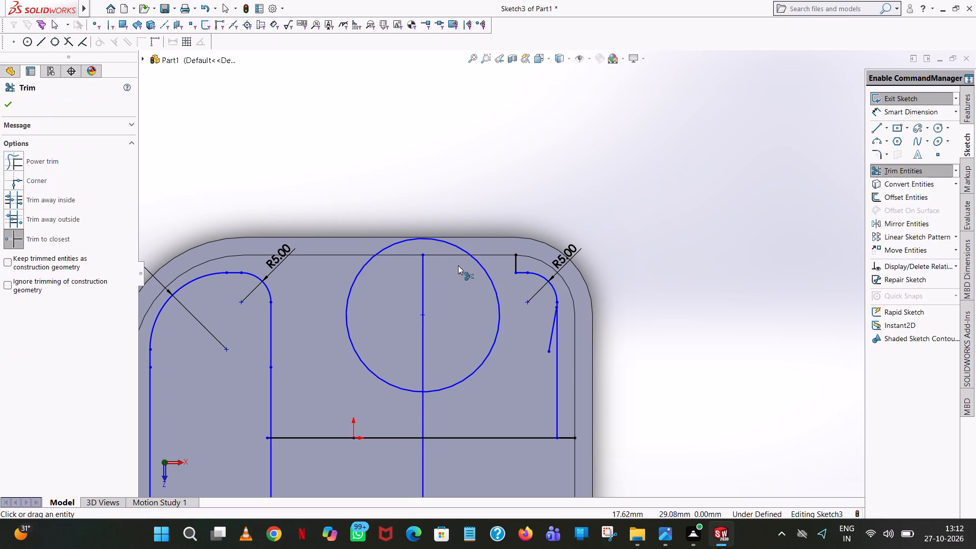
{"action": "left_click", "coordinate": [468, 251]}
Sketch a 3 mm horizontal line rightward from the upper part of the middle vertical line.
{"action": "left_click", "coordinate": [872, 122]}
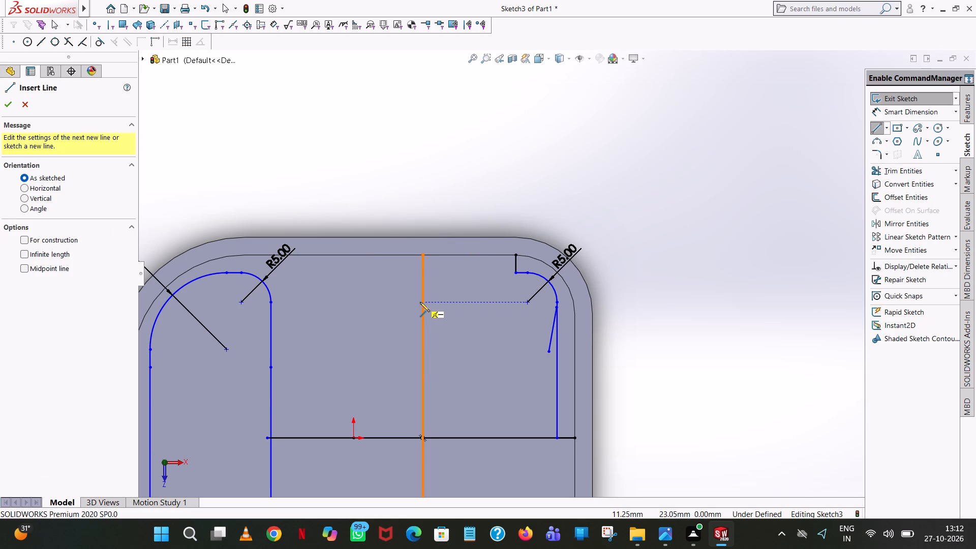
{"action": "left_click", "coordinate": [422, 321]}
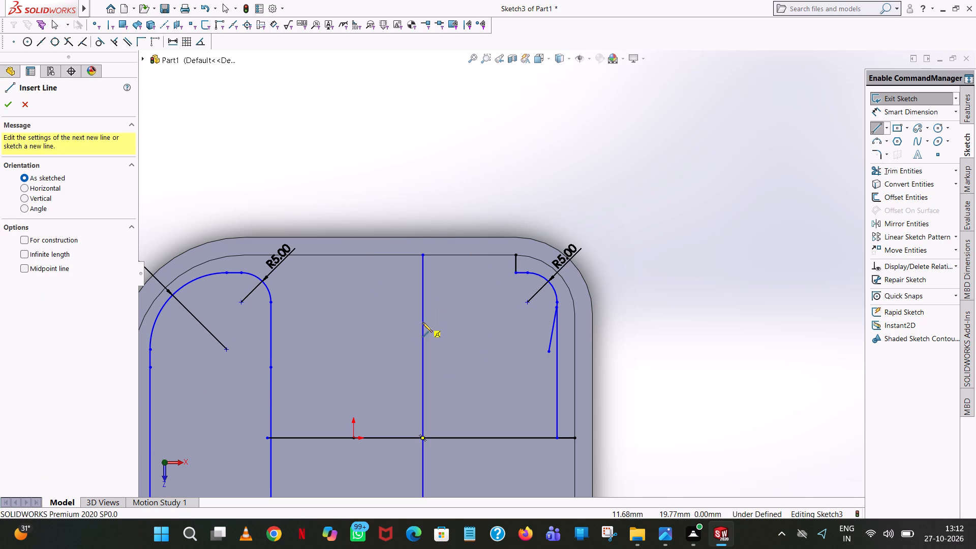
{"action": "left_click", "coordinate": [443, 322]}
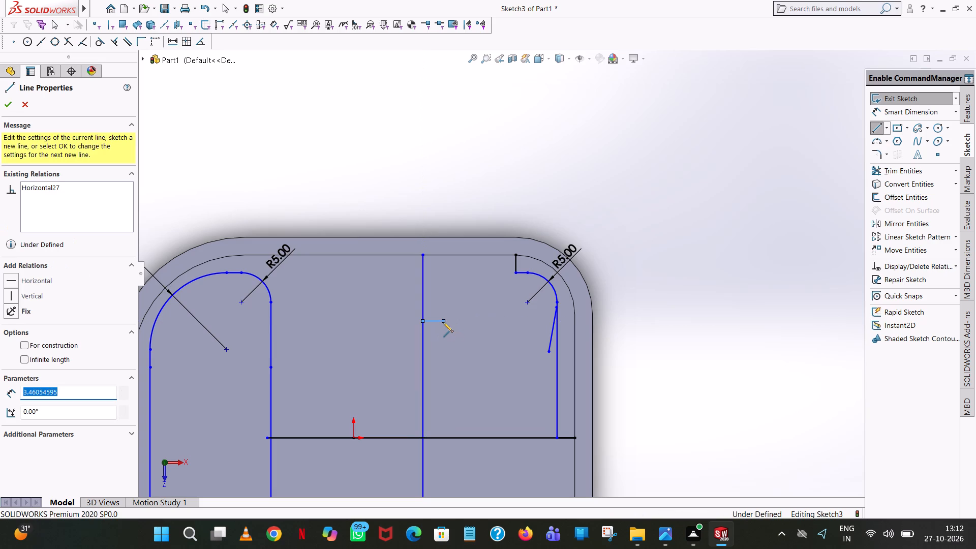
{"action": "key", "text": "3"}
{"action": "key", "text": "Return"}
{"action": "right_click", "coordinate": [444, 325]}
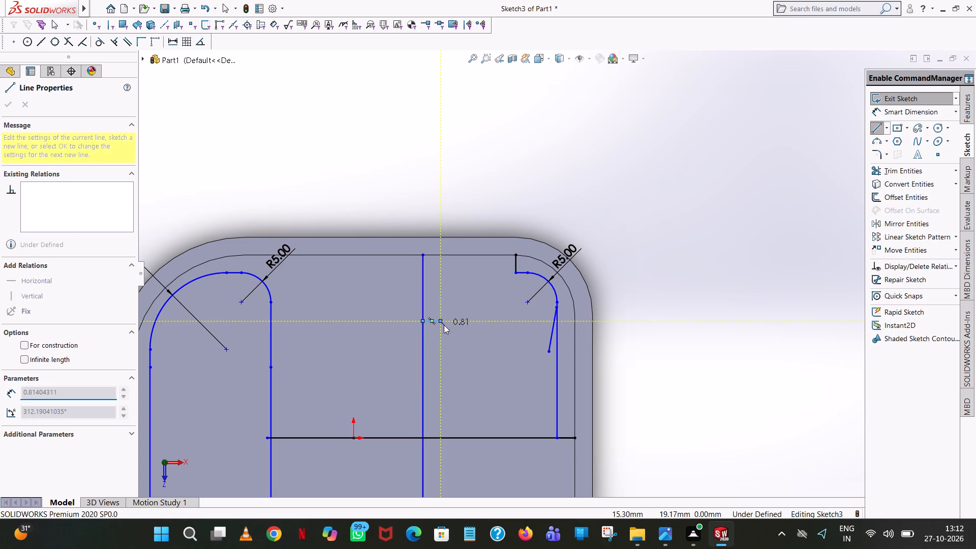
{"action": "left_click", "coordinate": [504, 325]}
{"action": "right_click", "coordinate": [491, 334]}
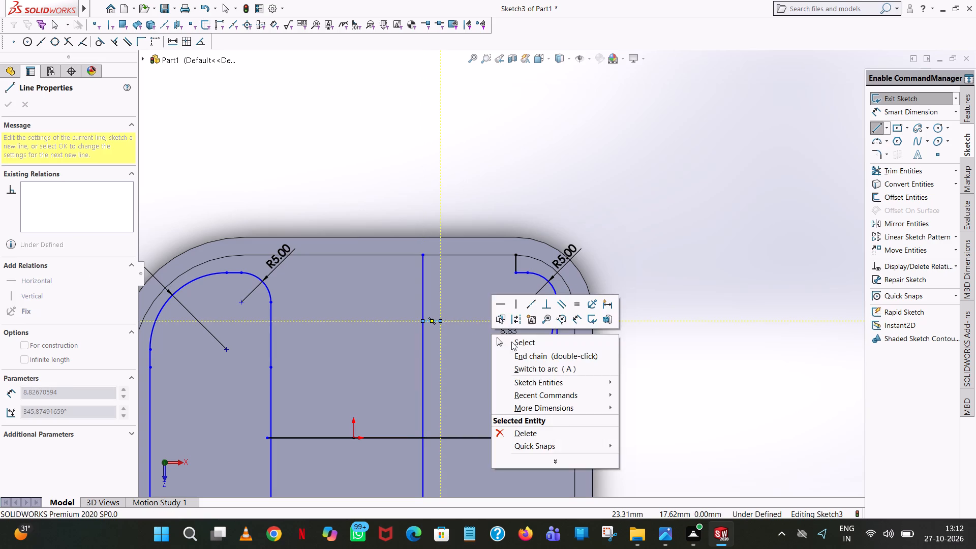
{"action": "left_click", "coordinate": [529, 345]}
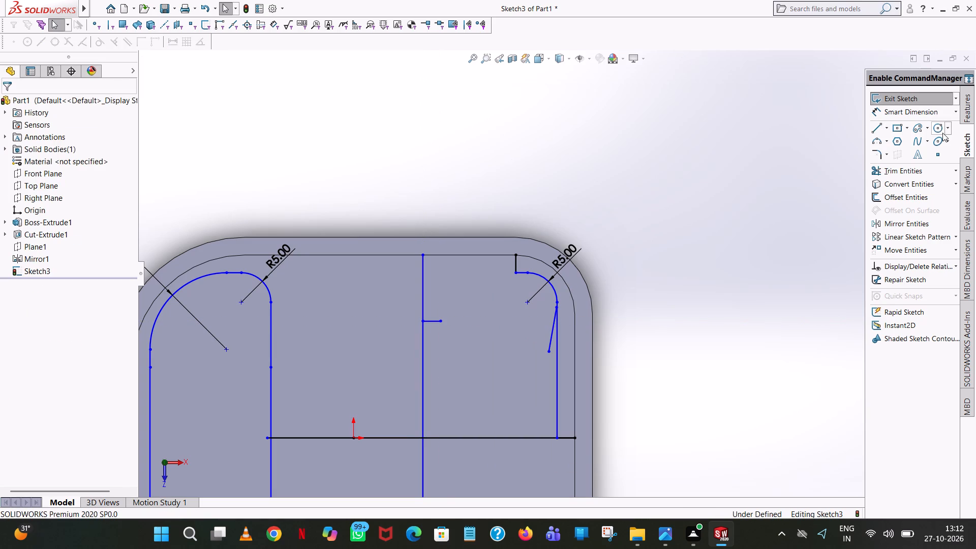
Sketch a circle of 13 mm radius centred on the right end of the 3 mm horizontal line.
{"action": "left_click", "coordinate": [942, 127]}
{"action": "left_click", "coordinate": [440, 322]}
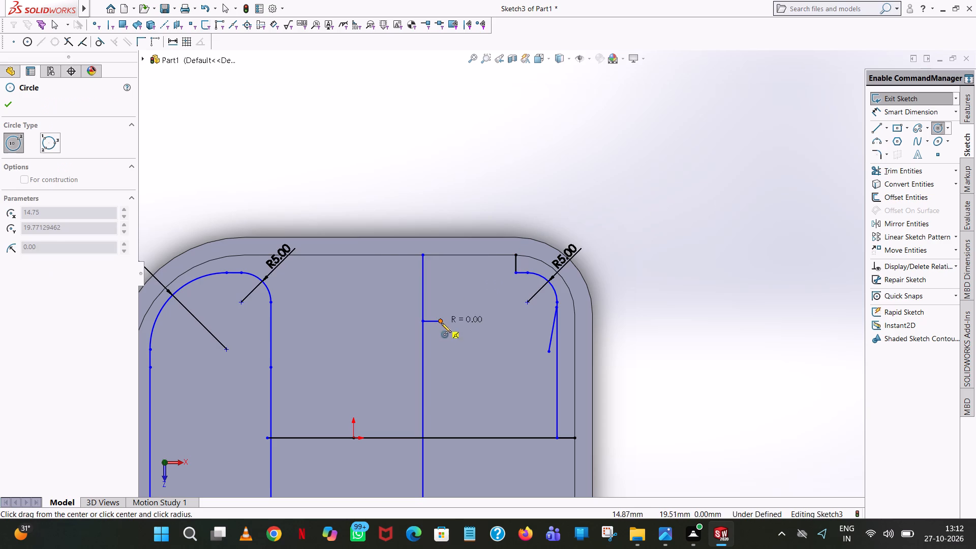
{"action": "left_click", "coordinate": [451, 405]}
{"action": "type", "text": "13"}
{"action": "key", "text": "Return"}
{"action": "right_click", "coordinate": [433, 368]}
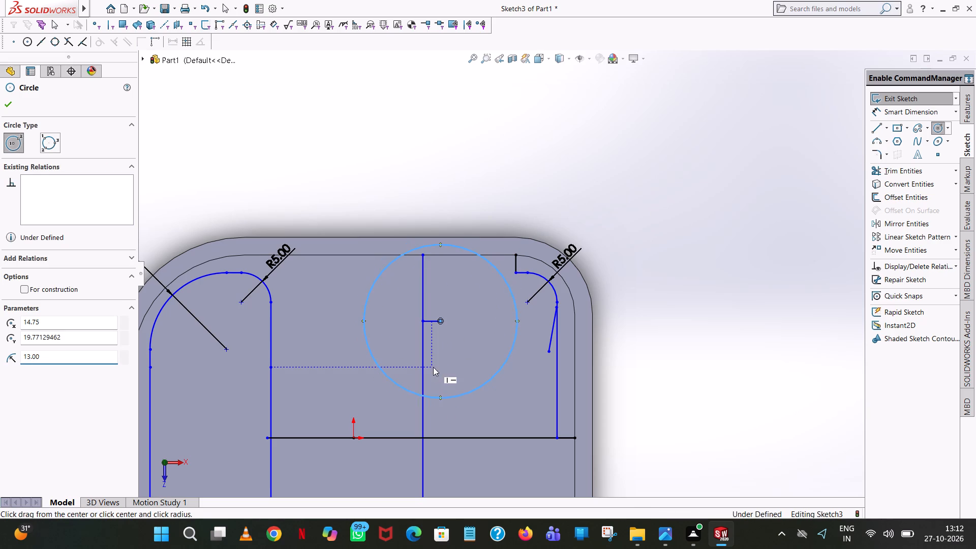
{"action": "left_click", "coordinate": [497, 383]}
{"action": "left_click", "coordinate": [500, 376]}
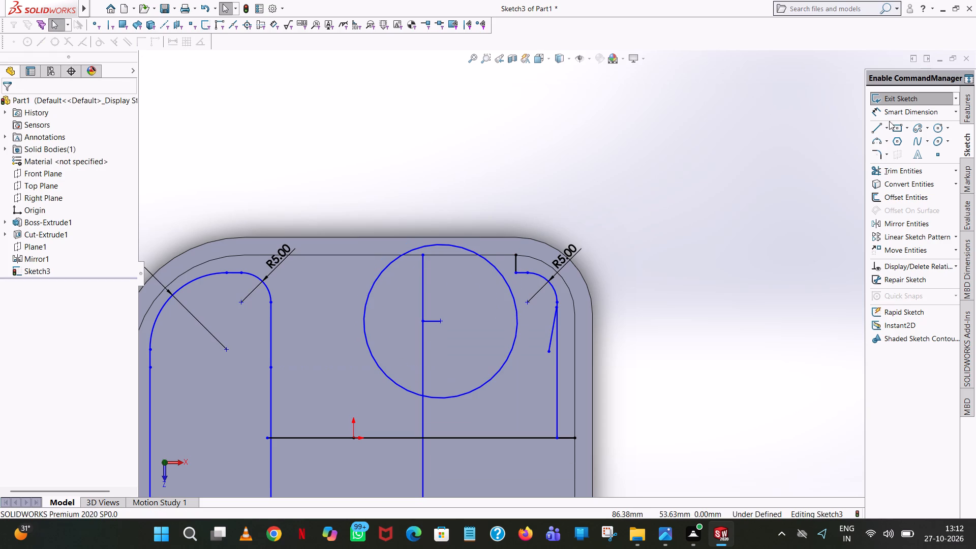
Sketch a 3 mm horizontal line leftward from the point where the first 3 mm line meets the middle vertical line.
{"action": "left_click", "coordinate": [873, 128]}
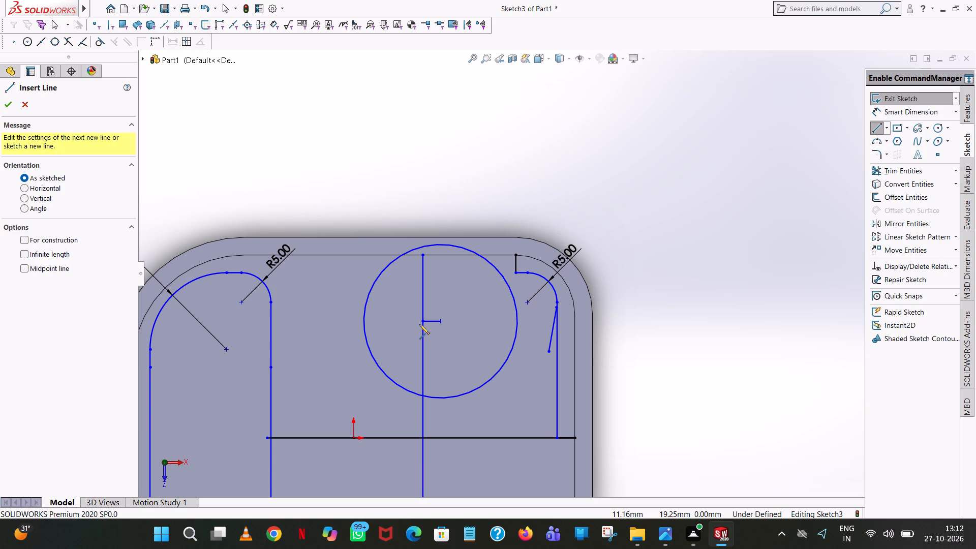
{"action": "left_click", "coordinate": [421, 321]}
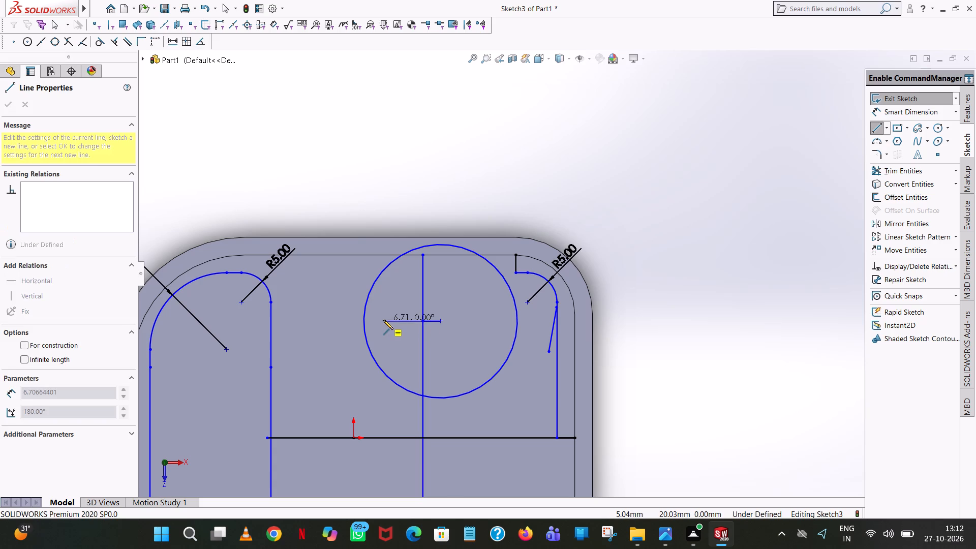
{"action": "left_click", "coordinate": [383, 320]}
{"action": "key", "text": "3"}
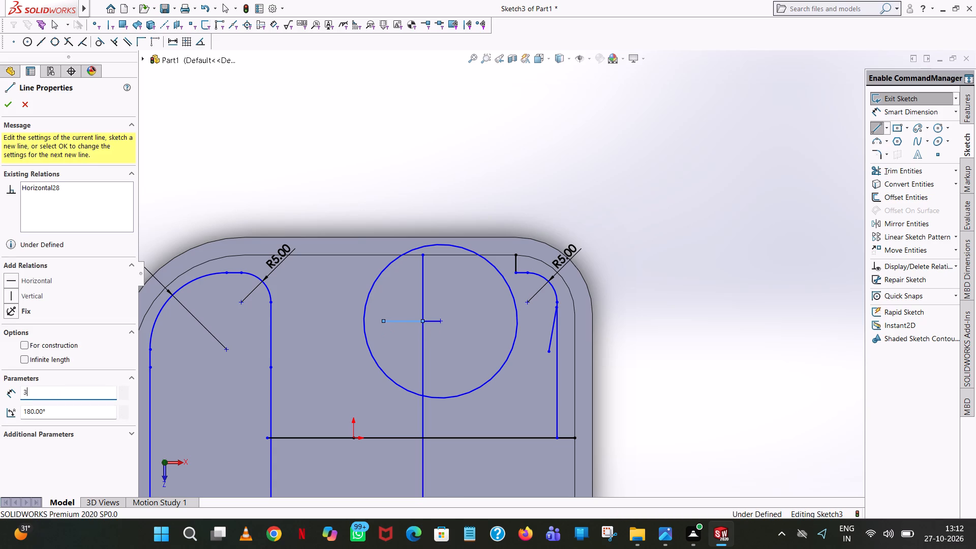
{"action": "key", "text": "Return"}
{"action": "right_click", "coordinate": [383, 320]}
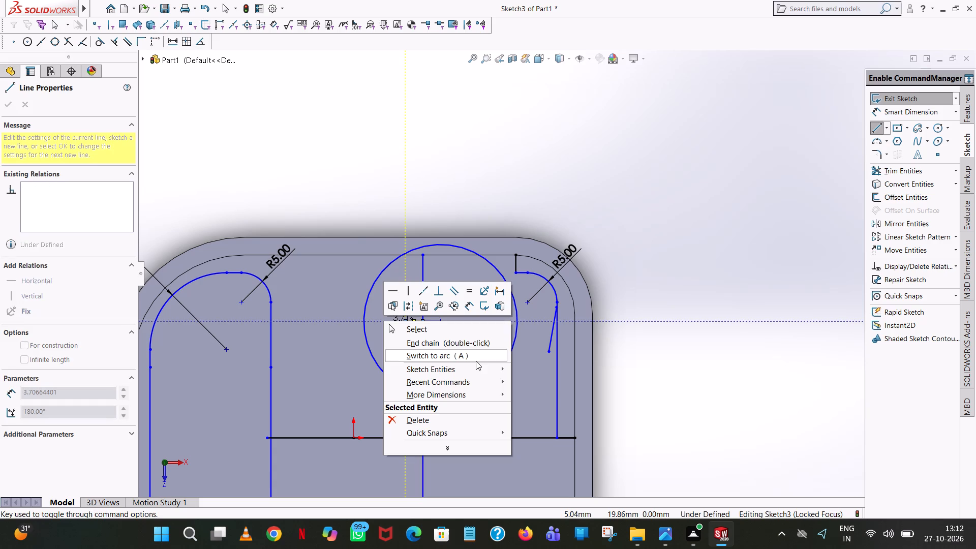
{"action": "left_click", "coordinate": [439, 332]}
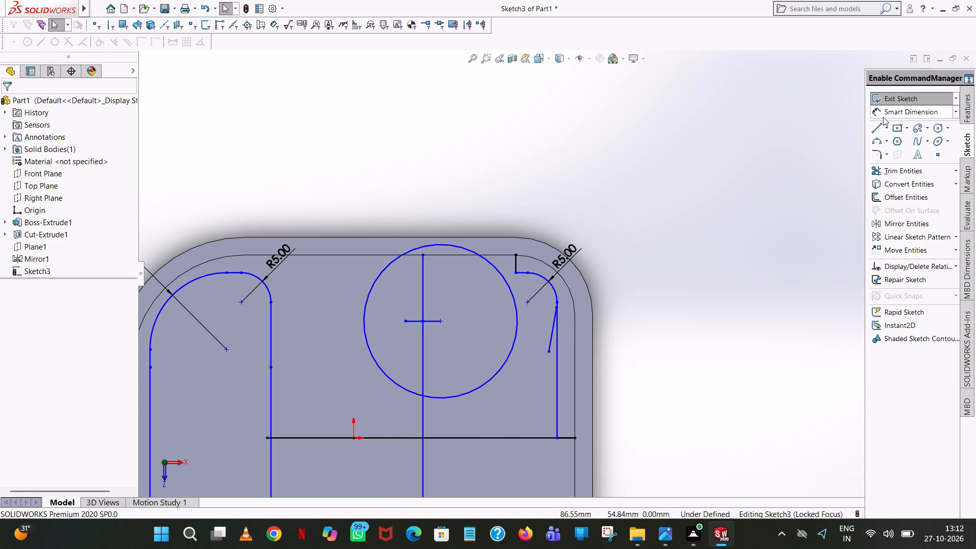
Sketch a circle of 13 mm radius centred on the left end of the second 3 mm line.
{"action": "left_click", "coordinate": [941, 129]}
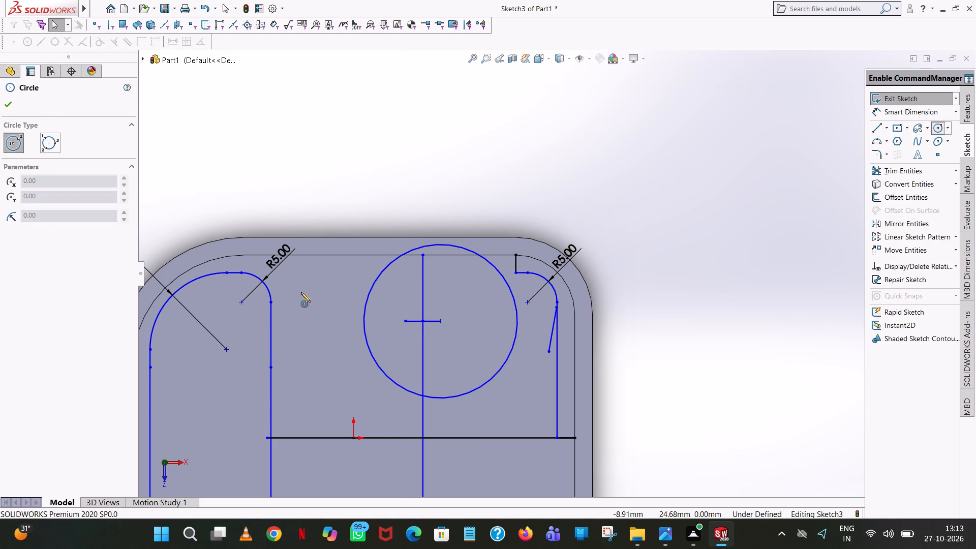
{"action": "left_click", "coordinate": [405, 321]}
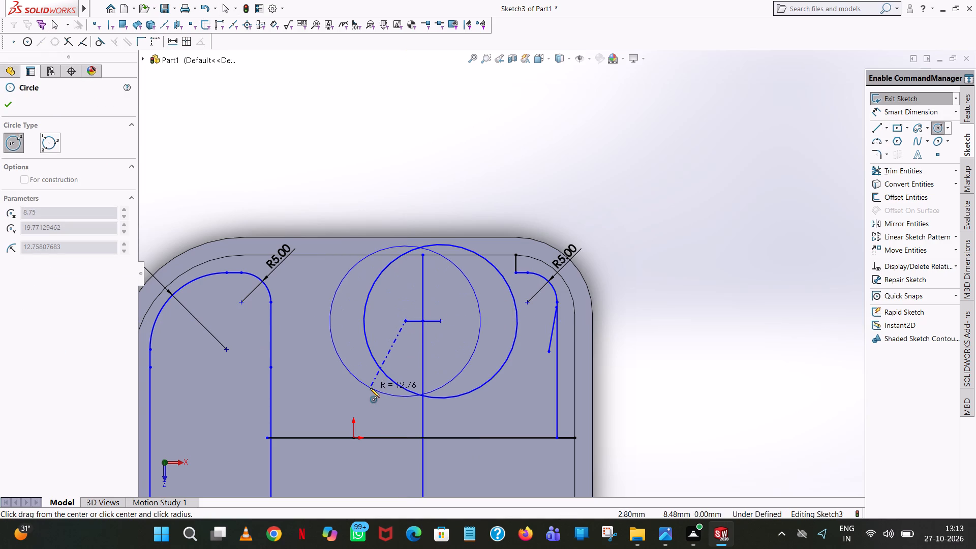
{"action": "left_click", "coordinate": [370, 388]}
{"action": "type", "text": "13"}
{"action": "key", "text": "Return"}
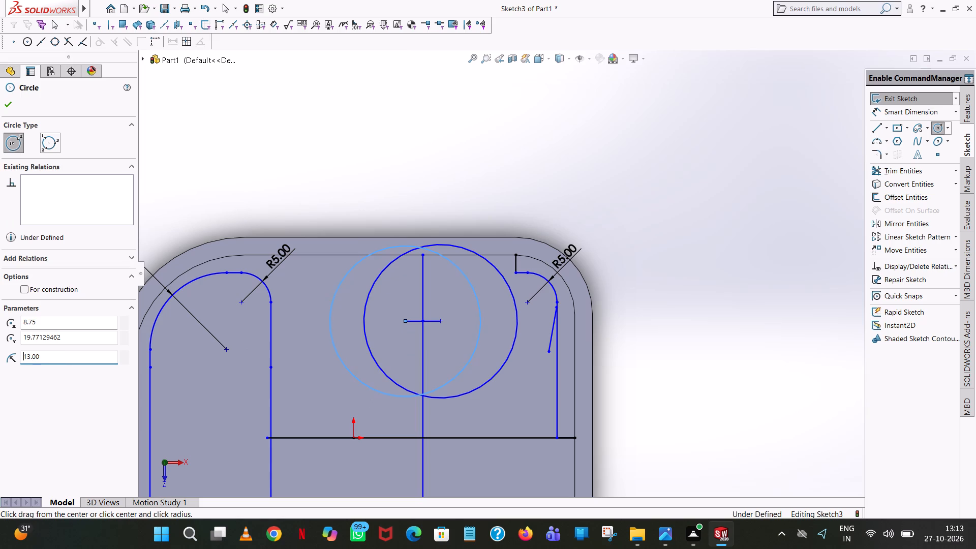
{"action": "right_click", "coordinate": [370, 388]}
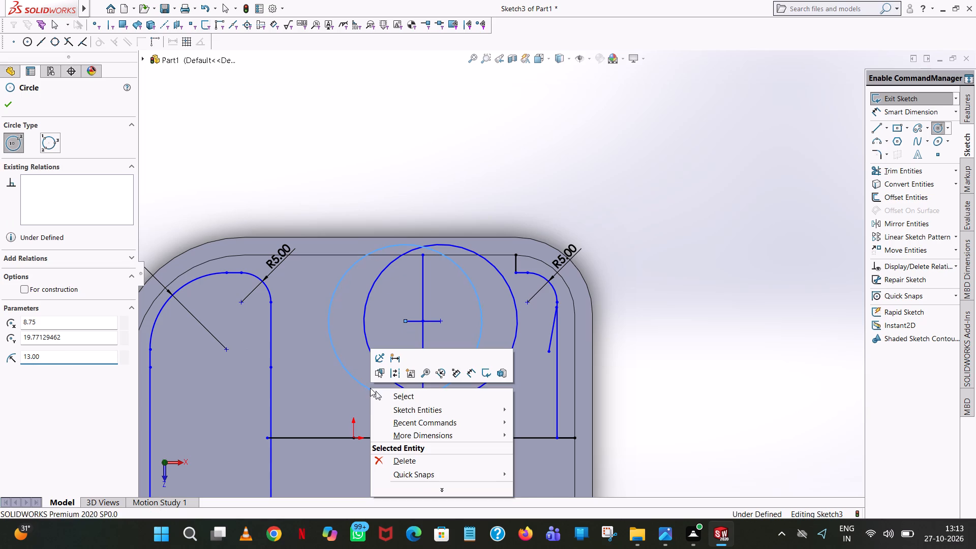
{"action": "left_click", "coordinate": [423, 396]}
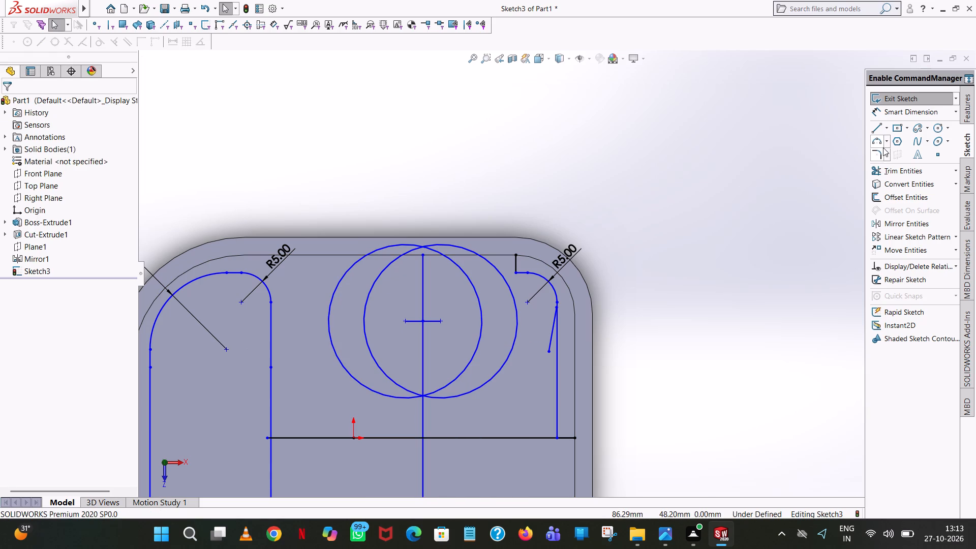
Mirror the right 5 mm corner arc and its adjoining vertical line about the middle vertical line, keeping the originals.
{"action": "left_click", "coordinate": [907, 222]}
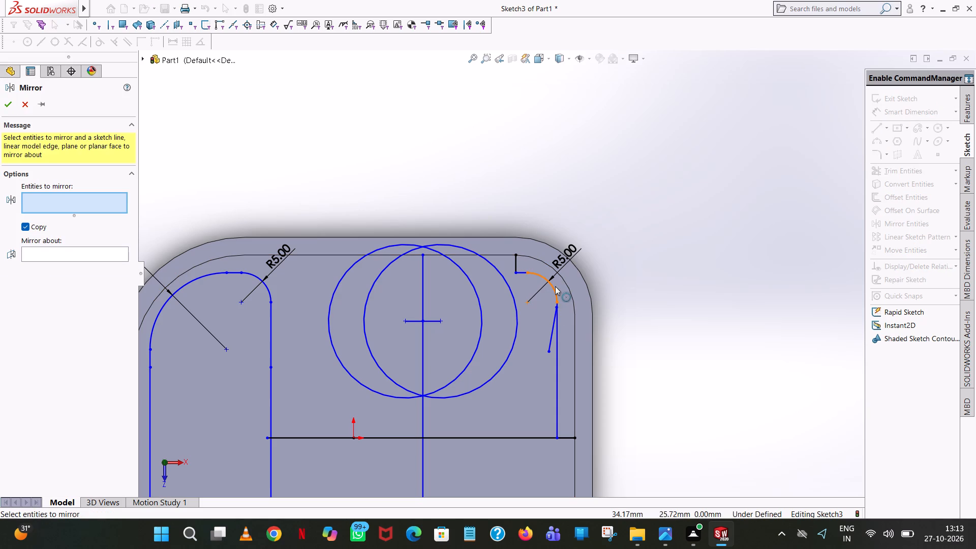
{"action": "left_click", "coordinate": [554, 287]}
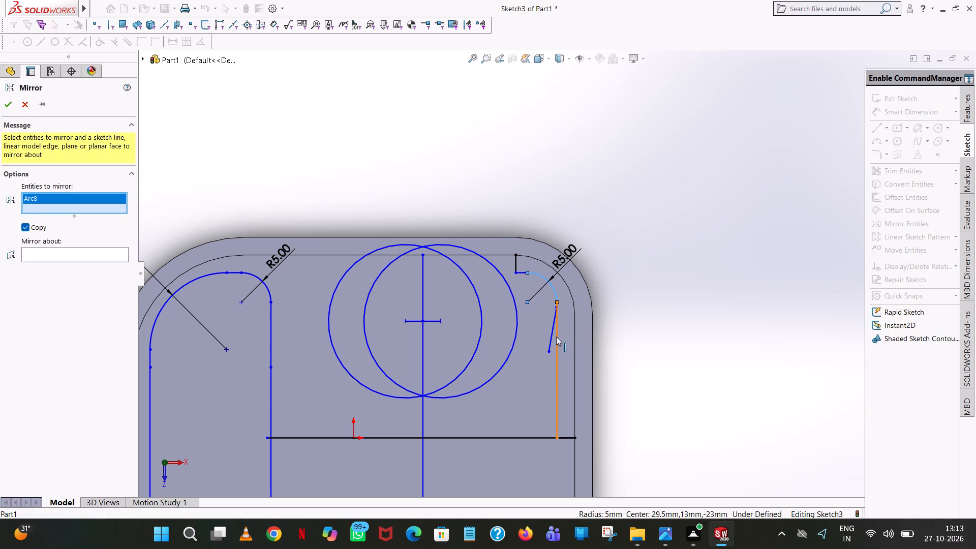
{"action": "left_click", "coordinate": [556, 337]}
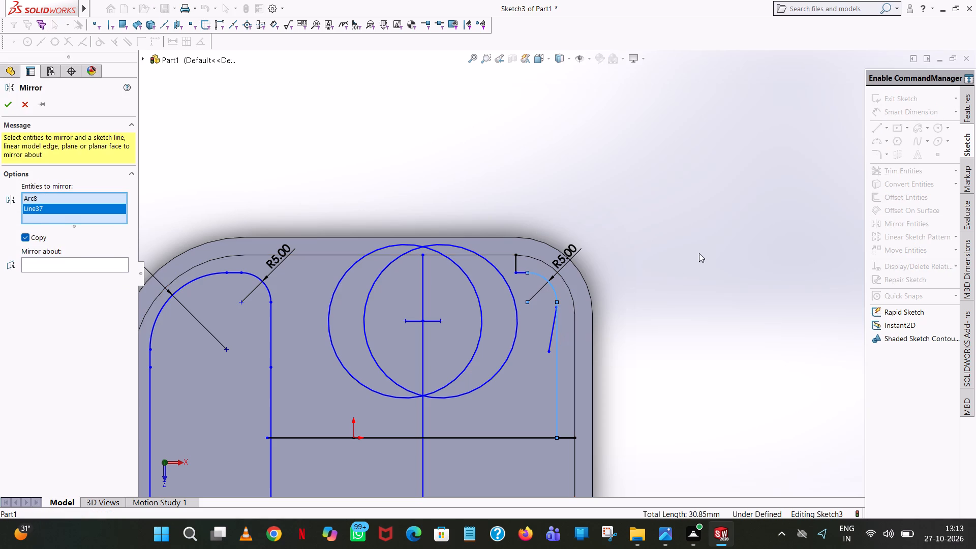
{"action": "left_click", "coordinate": [107, 261]}
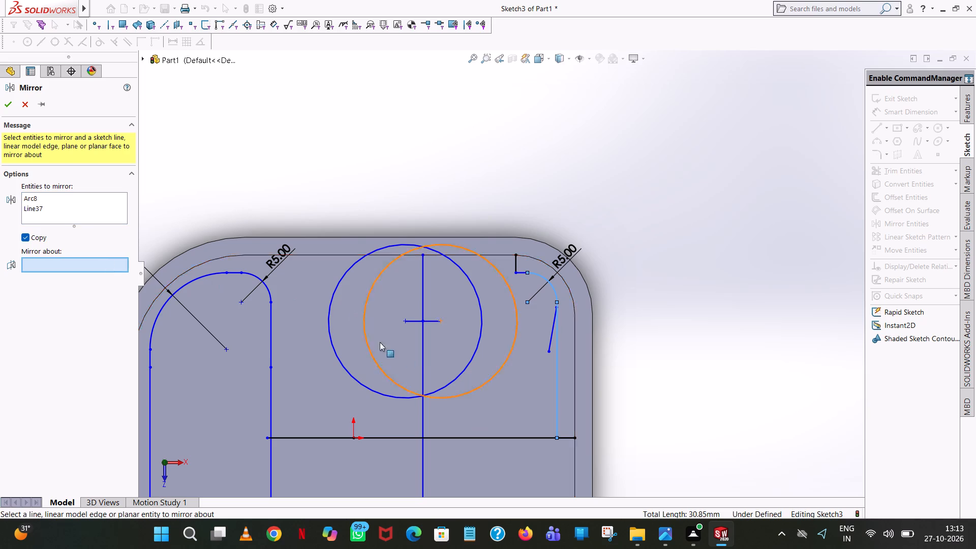
{"action": "left_click", "coordinate": [421, 357]}
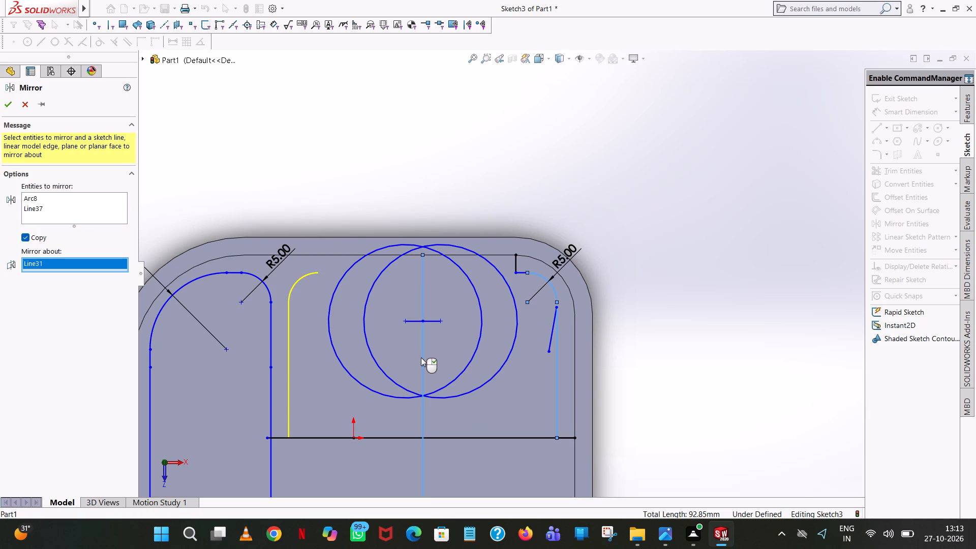
{"action": "left_click", "coordinate": [12, 107]}
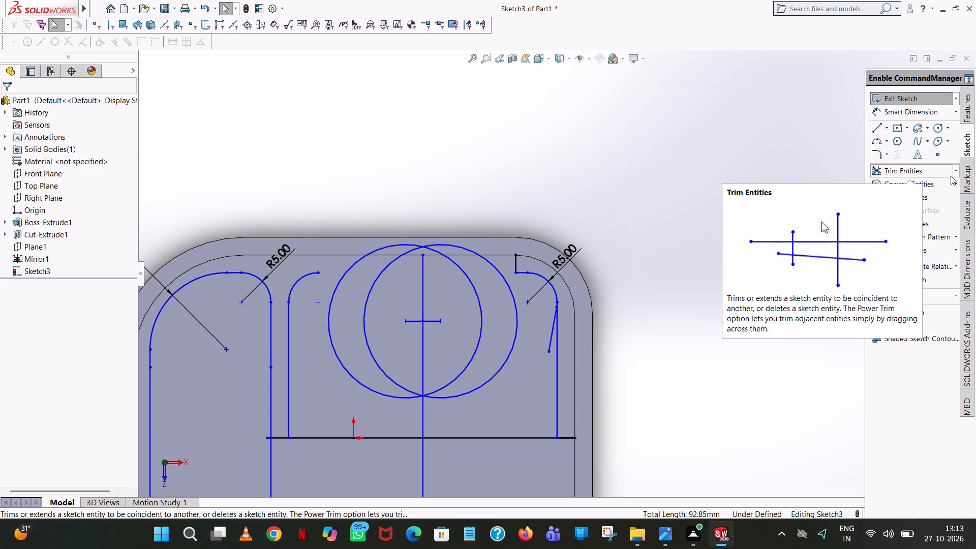
Sketch a 33.5 mm horizontal line from the mirrored arc's upper end to the profile's short top line on the right.
{"action": "left_click", "coordinate": [877, 131]}
{"action": "left_click", "coordinate": [320, 271]}
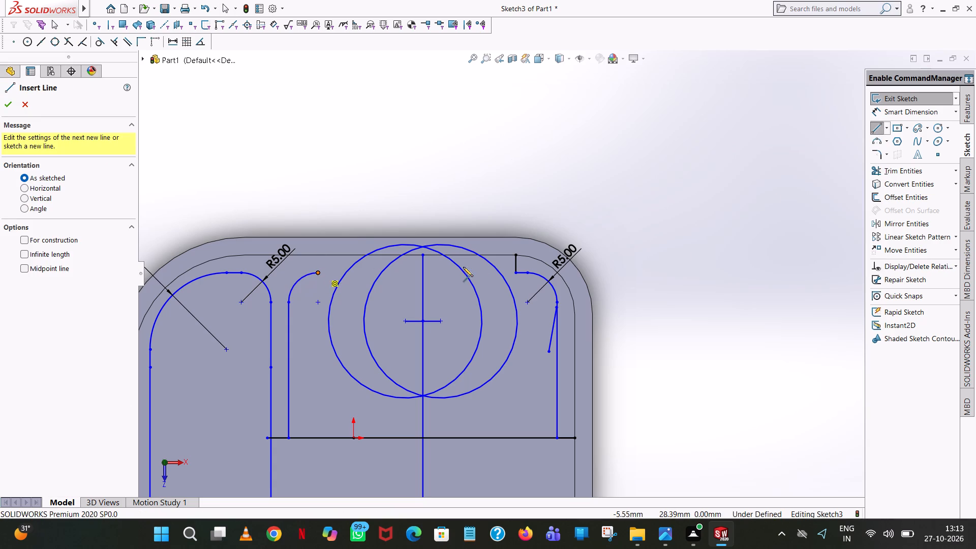
{"action": "left_click", "coordinate": [514, 273]}
{"action": "right_click", "coordinate": [514, 273]}
{"action": "left_click", "coordinate": [552, 283]}
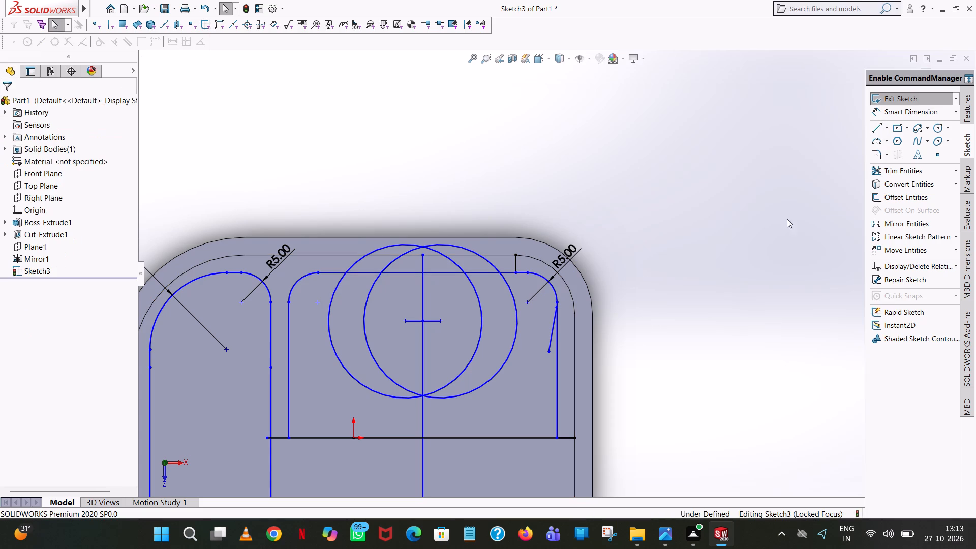
Sketch a sloping line about 12.81 mm long, tangent to the right corner arc and the lower right of the right circle.
{"action": "left_click", "coordinate": [879, 124]}
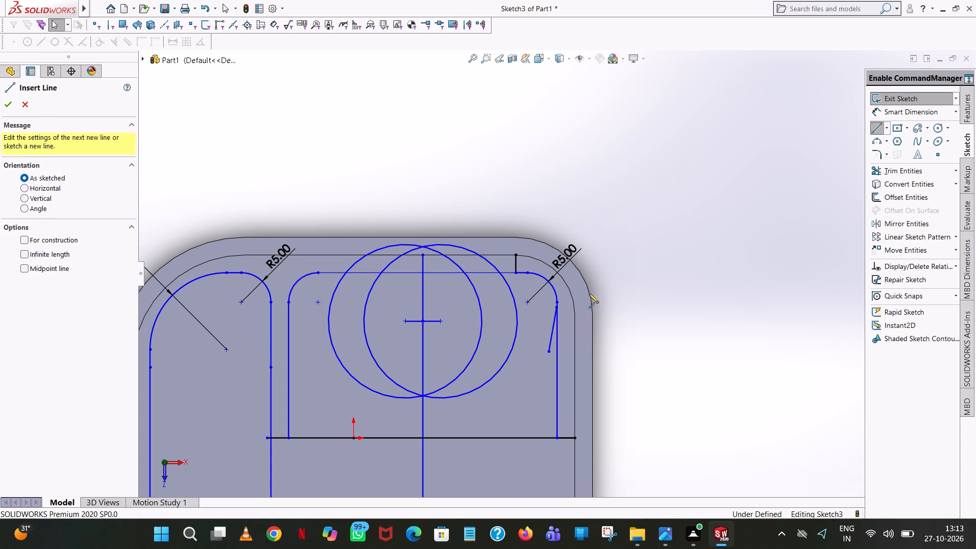
{"action": "left_click", "coordinate": [557, 296]}
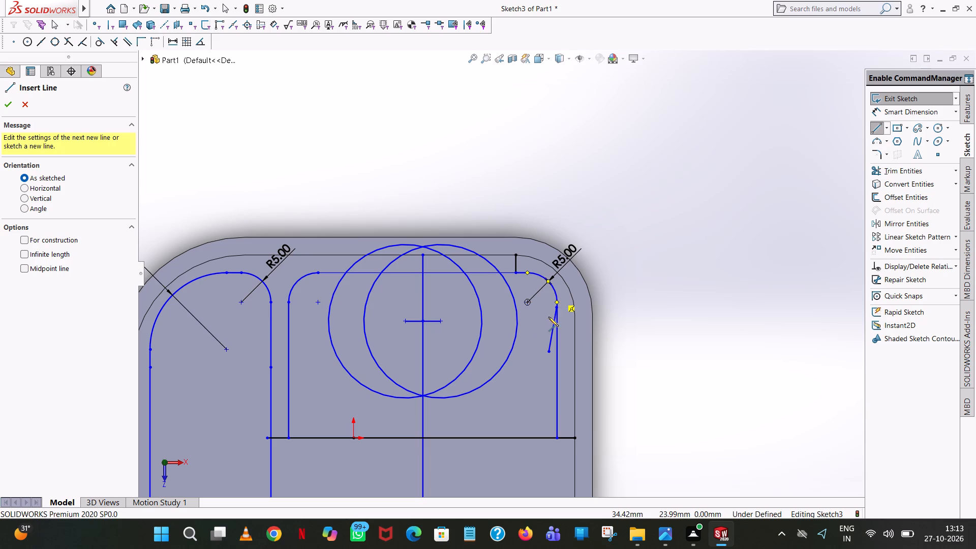
{"action": "left_click", "coordinate": [494, 375]}
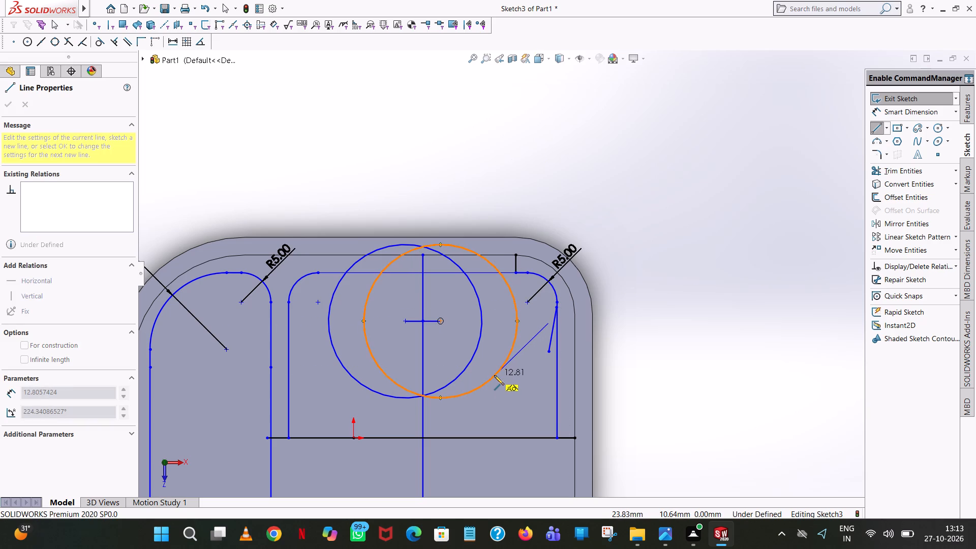
{"action": "right_click", "coordinate": [494, 375]}
{"action": "left_click", "coordinate": [519, 379]}
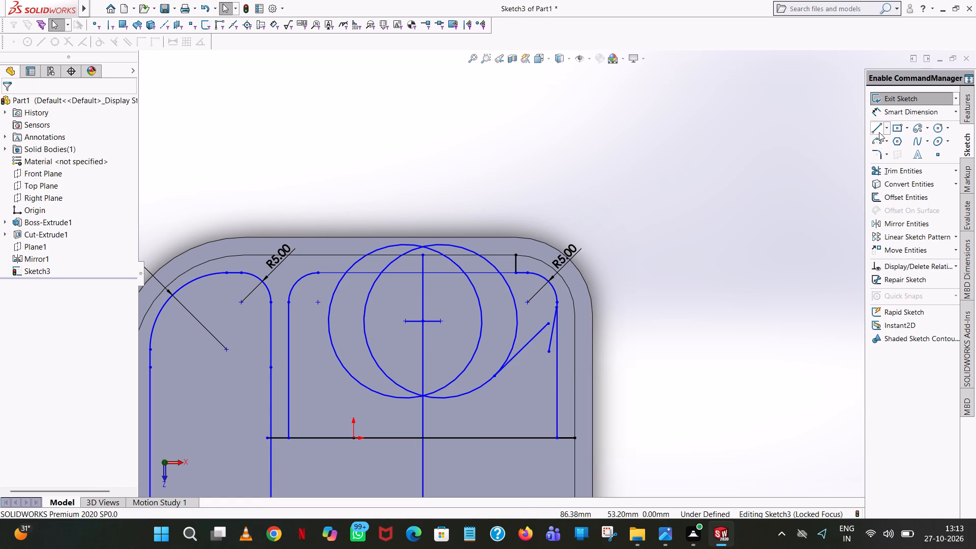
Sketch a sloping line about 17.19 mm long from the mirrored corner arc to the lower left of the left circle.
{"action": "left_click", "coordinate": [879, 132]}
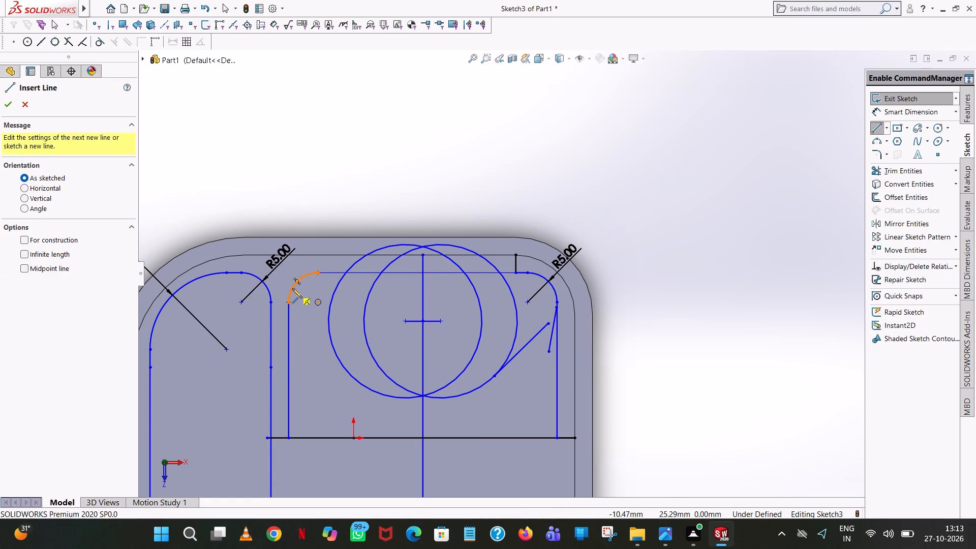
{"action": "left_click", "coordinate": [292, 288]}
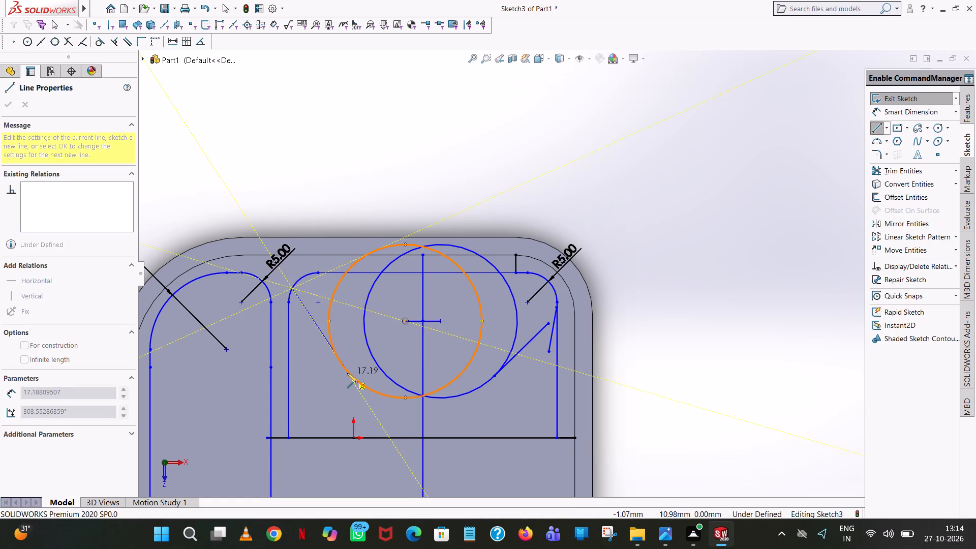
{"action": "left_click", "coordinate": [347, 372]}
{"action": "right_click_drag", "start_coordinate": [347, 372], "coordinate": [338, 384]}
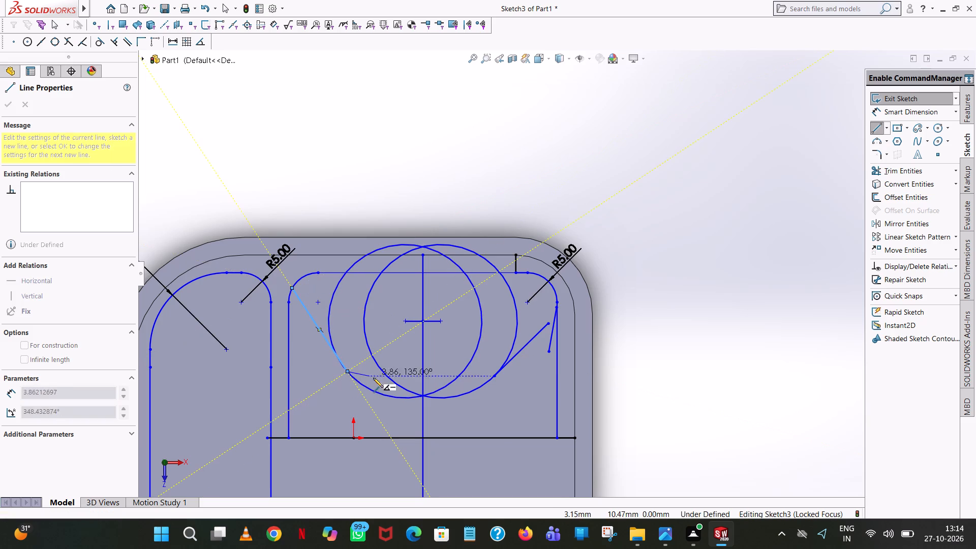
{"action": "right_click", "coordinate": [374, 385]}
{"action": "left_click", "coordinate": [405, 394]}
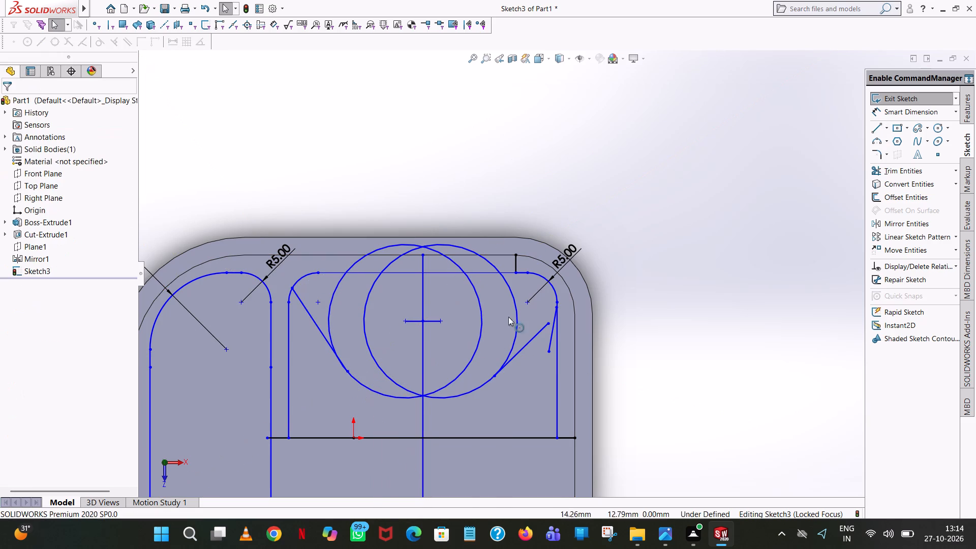
Trim away the two 3 mm centre lines and the upper and inner parts of both 13 mm radius circles, keeping the lower arcs.
{"action": "left_click", "coordinate": [902, 169]}
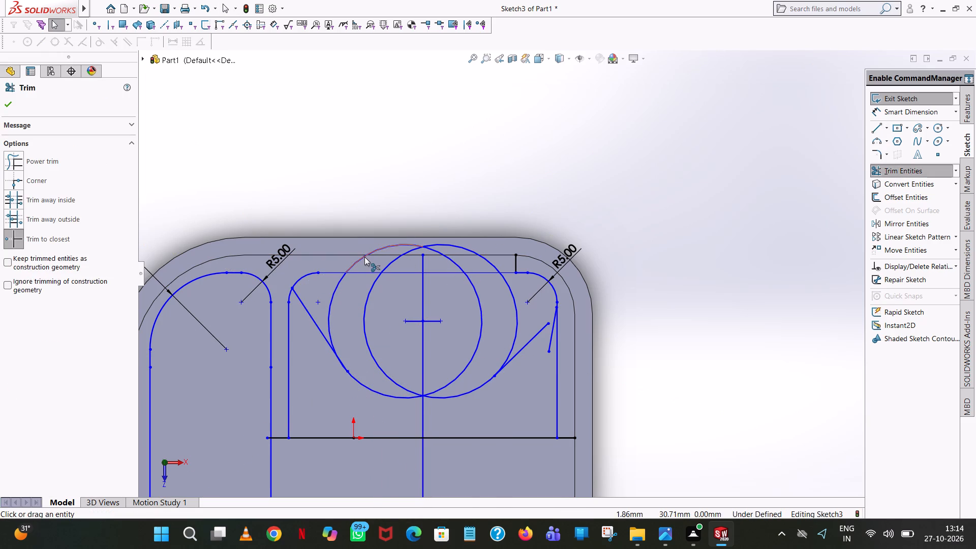
{"action": "left_click", "coordinate": [364, 257]}
{"action": "left_click", "coordinate": [334, 289]}
{"action": "left_click", "coordinate": [367, 307]}
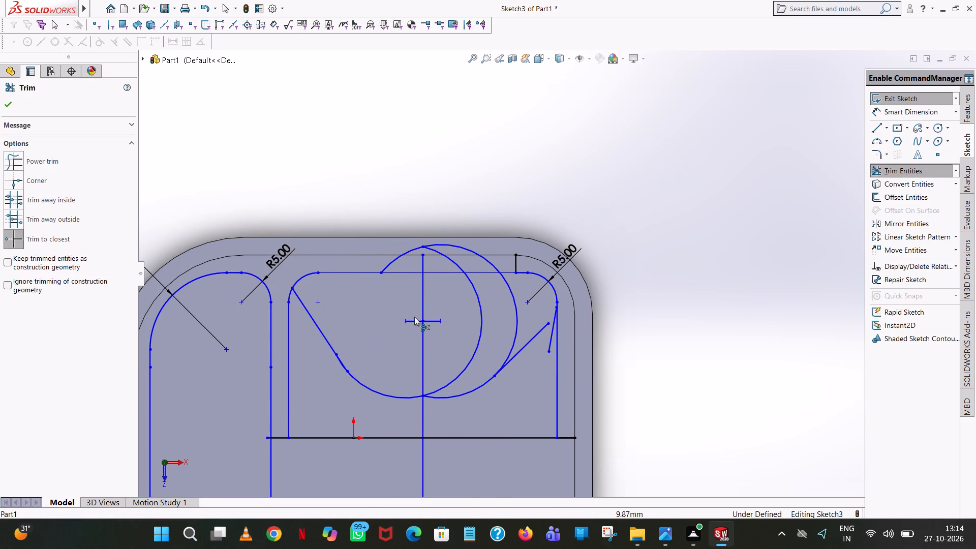
{"action": "left_click", "coordinate": [415, 320]}
{"action": "left_click", "coordinate": [432, 319]}
{"action": "left_click", "coordinate": [454, 264]}
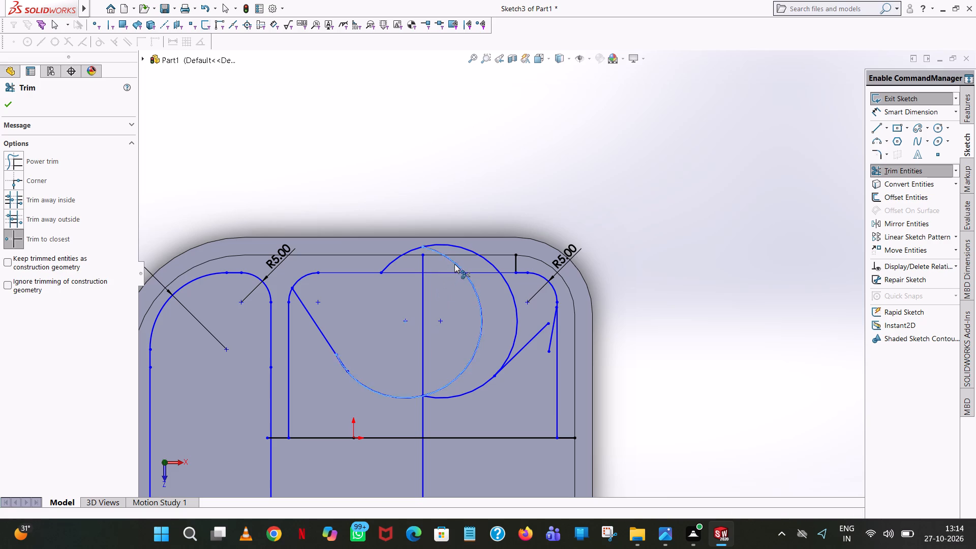
{"action": "left_click", "coordinate": [404, 253]}
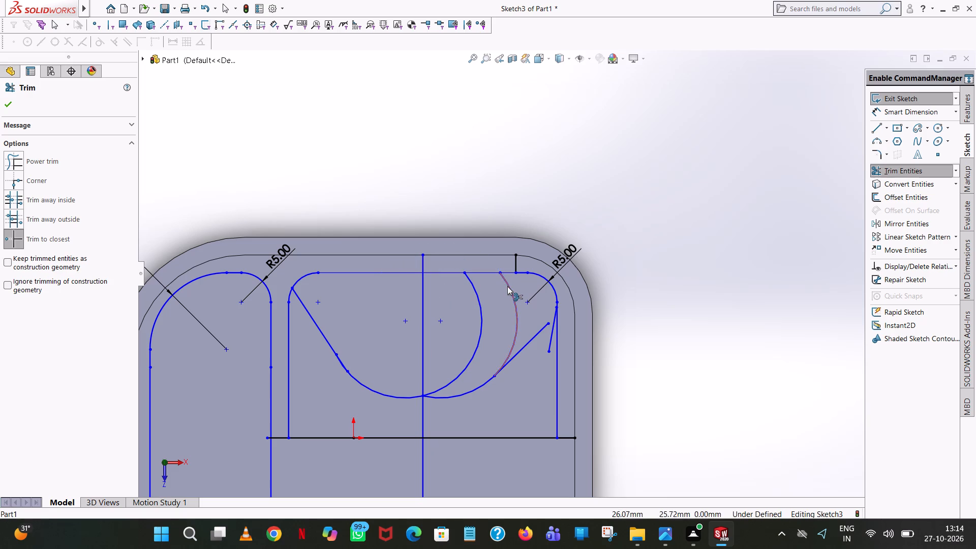
{"action": "left_click", "coordinate": [507, 286]}
{"action": "left_click", "coordinate": [481, 300]}
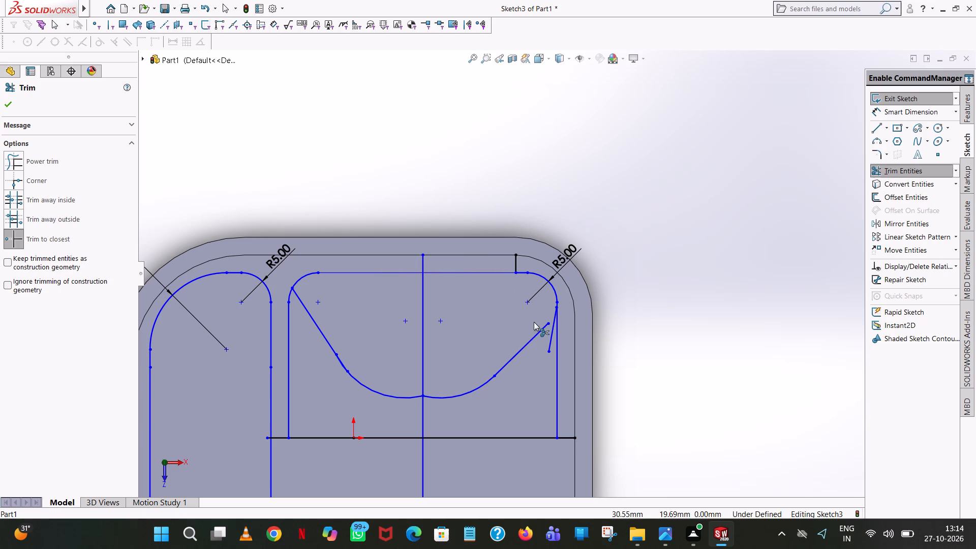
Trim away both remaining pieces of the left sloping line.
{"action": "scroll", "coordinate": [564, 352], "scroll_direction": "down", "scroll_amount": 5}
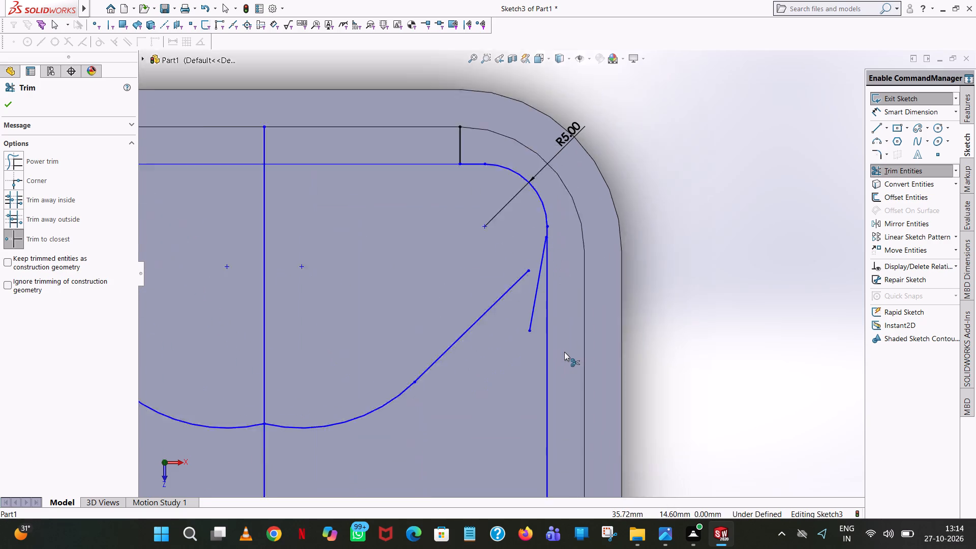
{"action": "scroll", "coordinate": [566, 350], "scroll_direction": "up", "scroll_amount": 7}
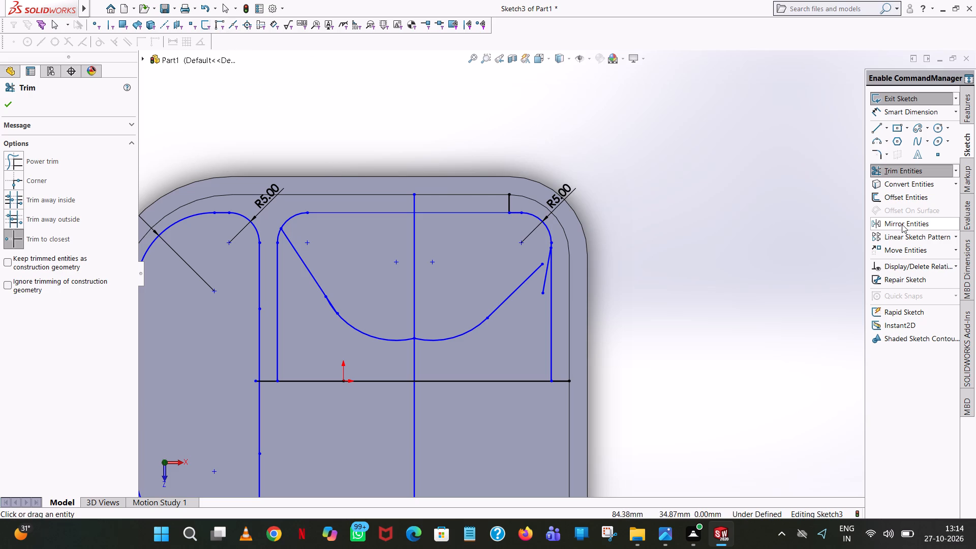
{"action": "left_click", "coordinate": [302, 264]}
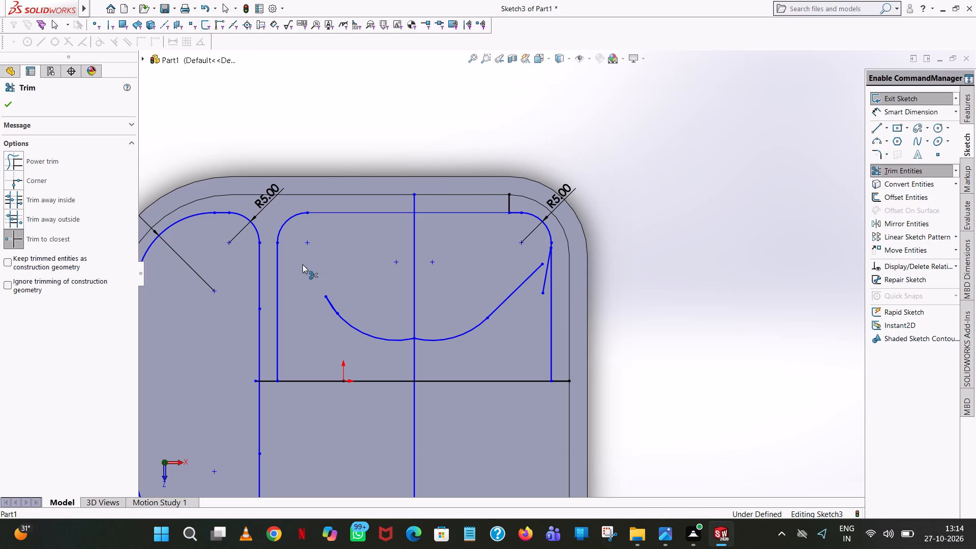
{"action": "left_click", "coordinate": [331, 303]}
Sketch a sloping line about 12.81 mm long, tangent to the mirrored corner arc and the left lower arc.
{"action": "left_click", "coordinate": [873, 129]}
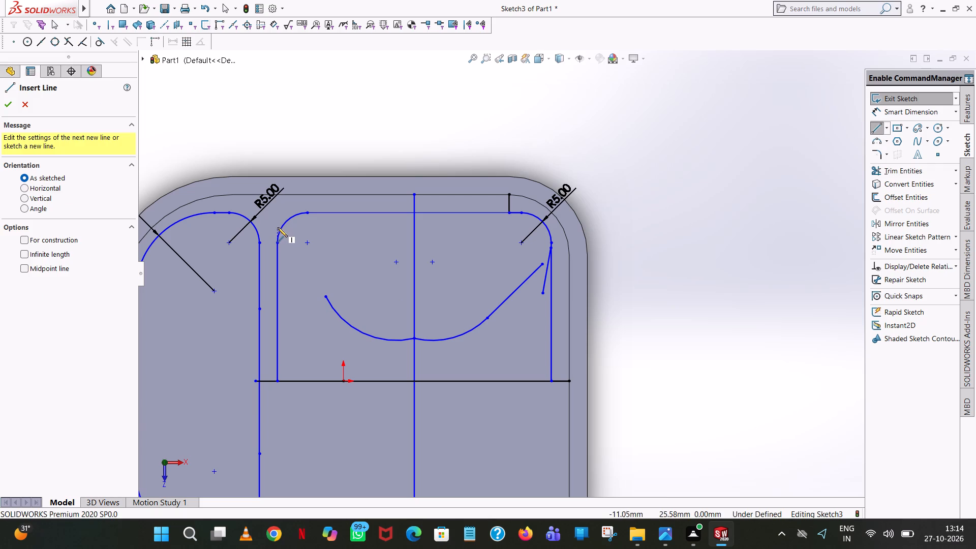
{"action": "left_click", "coordinate": [280, 230]}
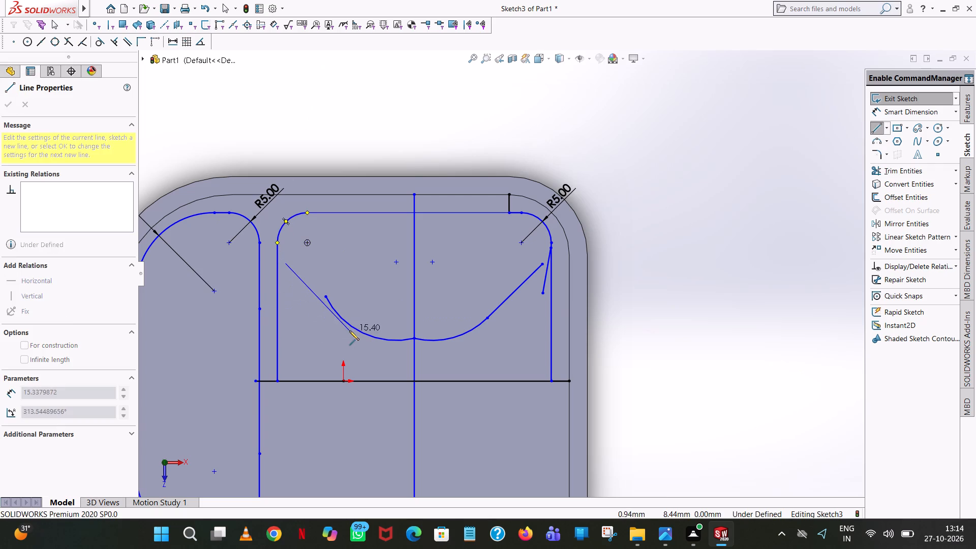
{"action": "left_click", "coordinate": [340, 318]}
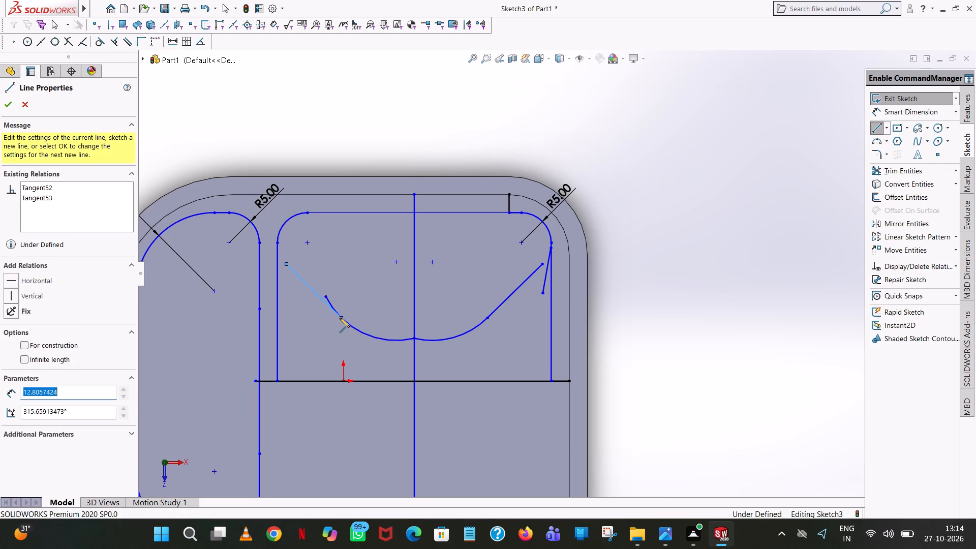
{"action": "right_click", "coordinate": [340, 318]}
{"action": "left_click", "coordinate": [378, 327]}
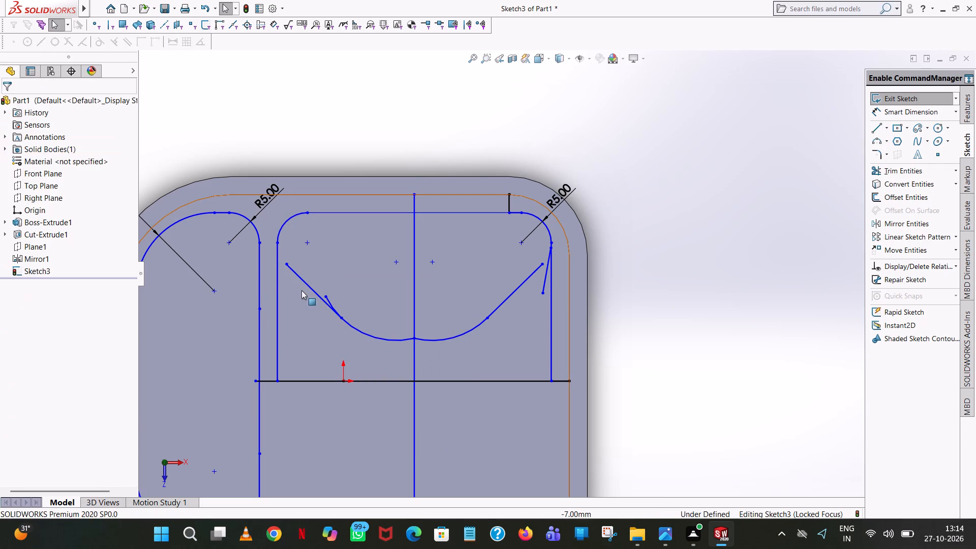
Trim the leftover arc stub above the point where the left sloping line meets the lower arc.
{"action": "scroll", "coordinate": [301, 289], "scroll_direction": "down", "scroll_amount": 5}
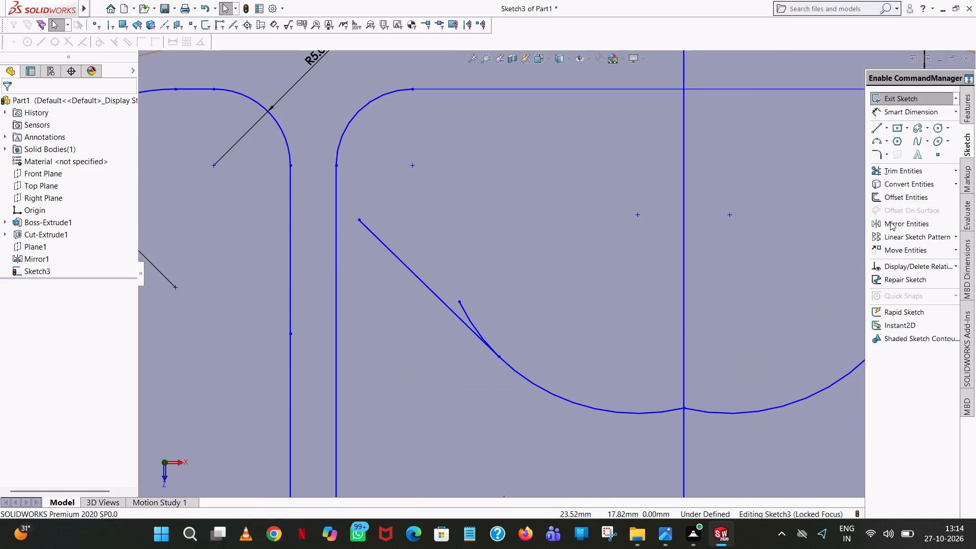
{"action": "left_click", "coordinate": [921, 172]}
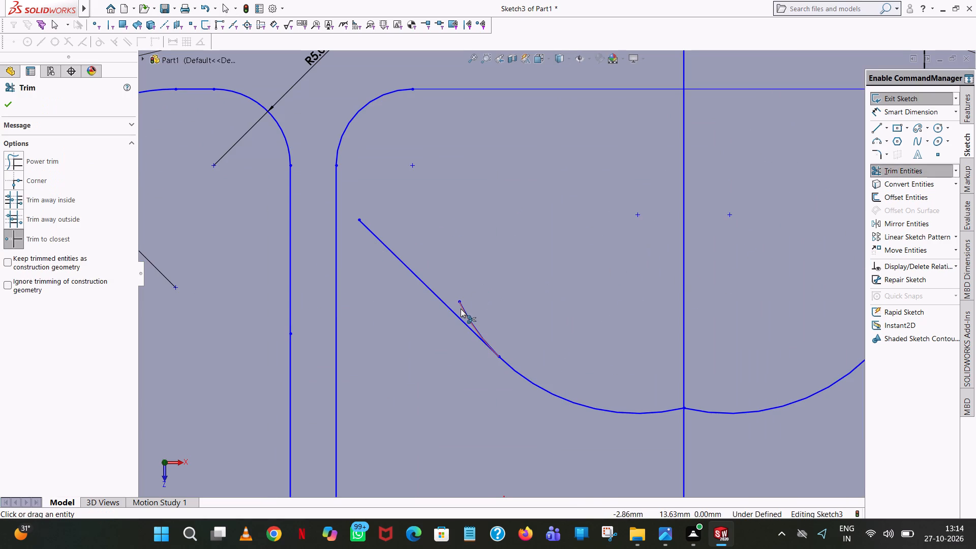
{"action": "left_click", "coordinate": [461, 309]}
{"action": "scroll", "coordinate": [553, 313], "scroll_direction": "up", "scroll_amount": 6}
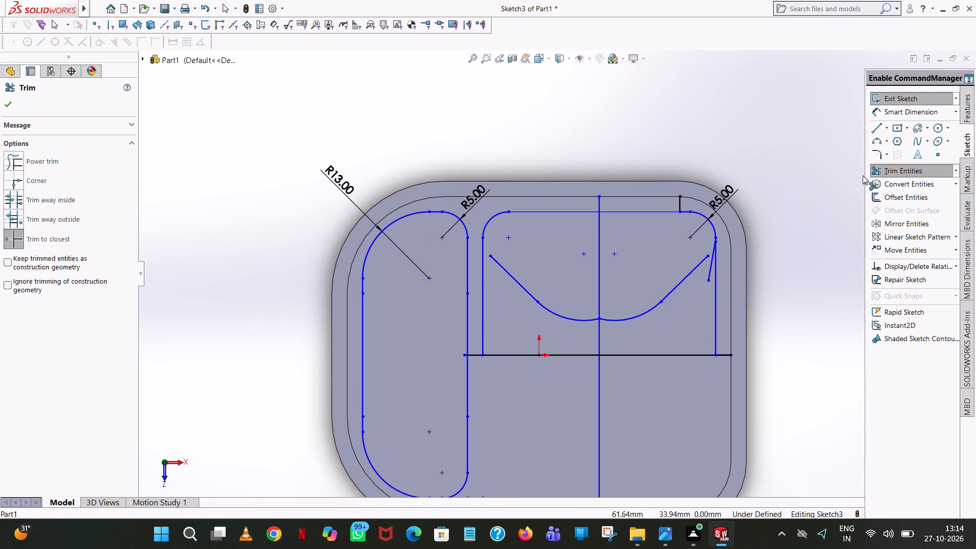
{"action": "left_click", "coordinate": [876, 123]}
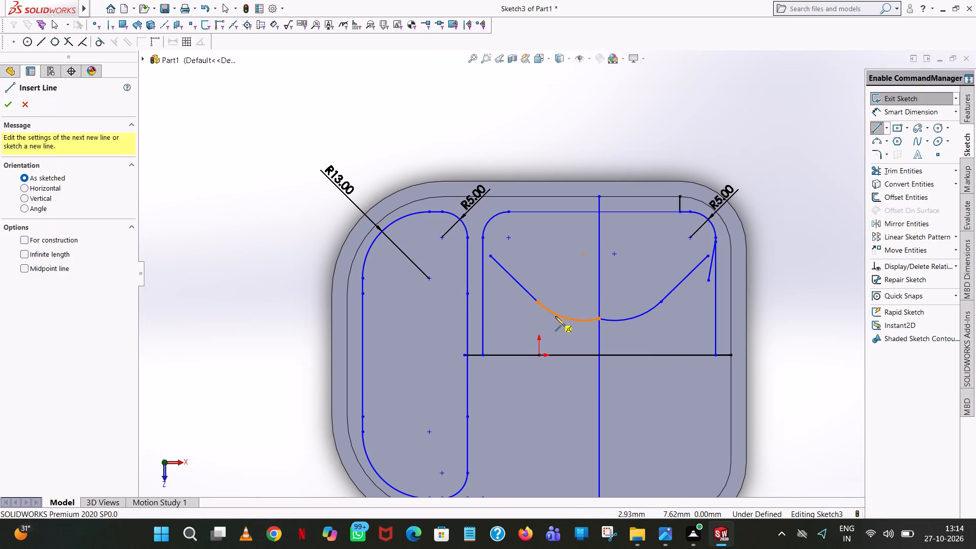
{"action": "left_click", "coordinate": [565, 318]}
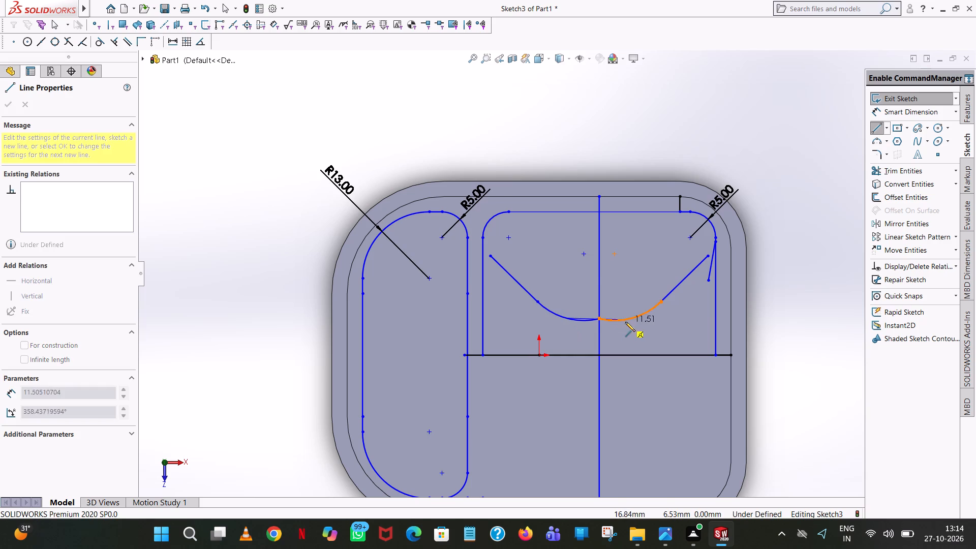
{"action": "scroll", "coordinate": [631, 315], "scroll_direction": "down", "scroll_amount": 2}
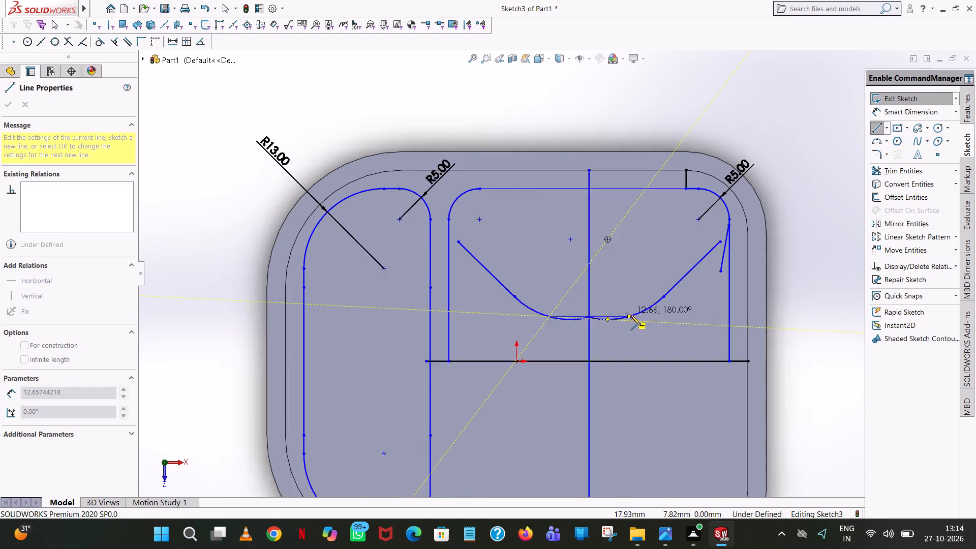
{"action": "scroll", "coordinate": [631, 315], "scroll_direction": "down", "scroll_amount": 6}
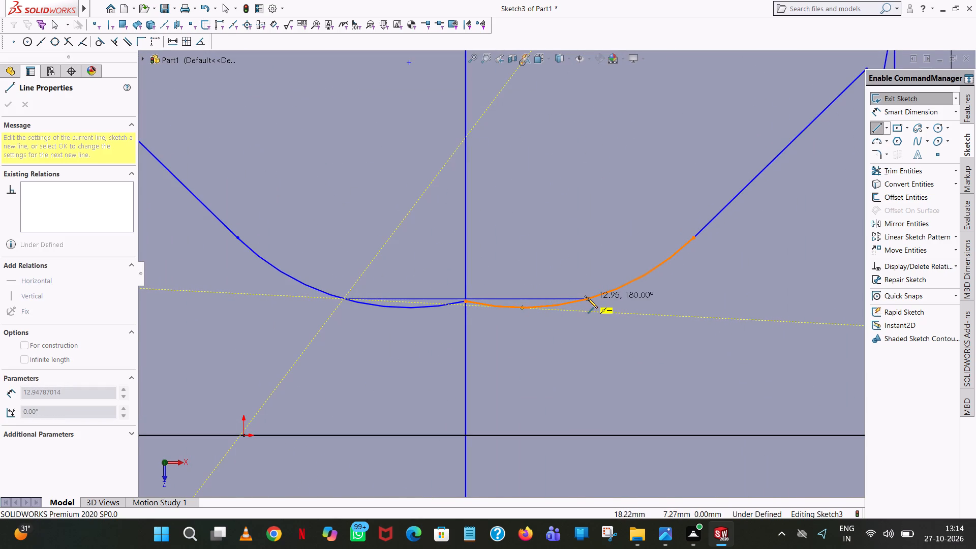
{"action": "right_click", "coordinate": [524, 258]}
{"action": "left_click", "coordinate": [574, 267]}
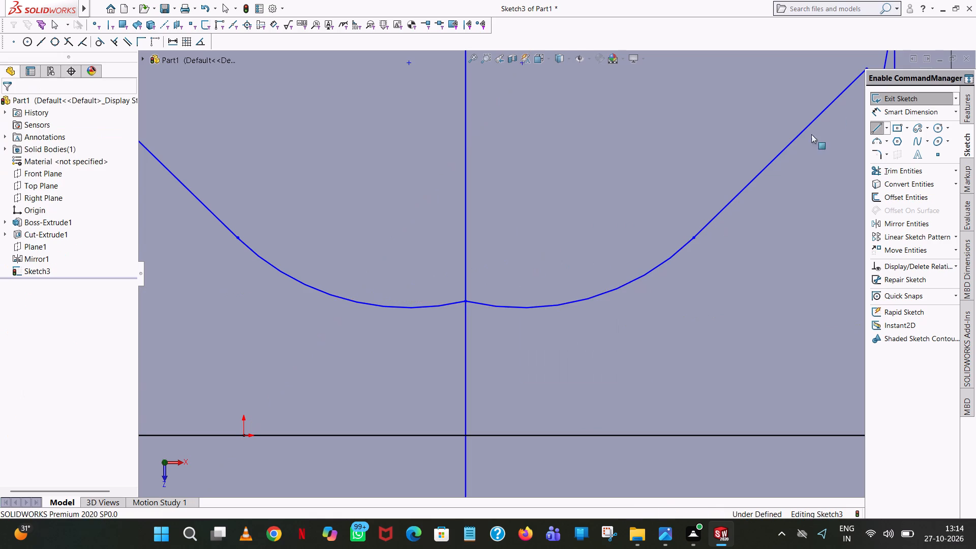
Sketch a horizontal line about 6 mm long joining the lowest points of the two 13 mm radius lower arcs.
{"action": "left_click", "coordinate": [872, 127]}
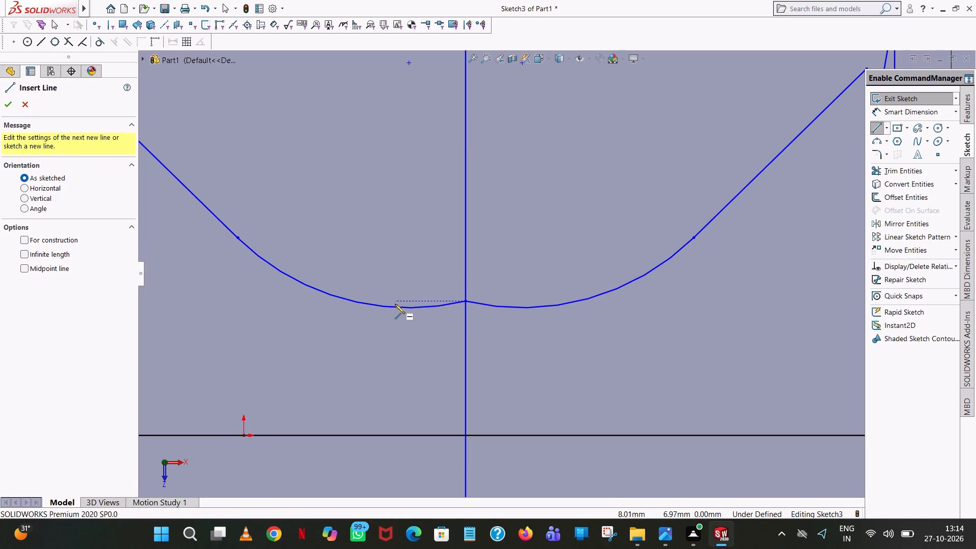
{"action": "left_click", "coordinate": [409, 308]}
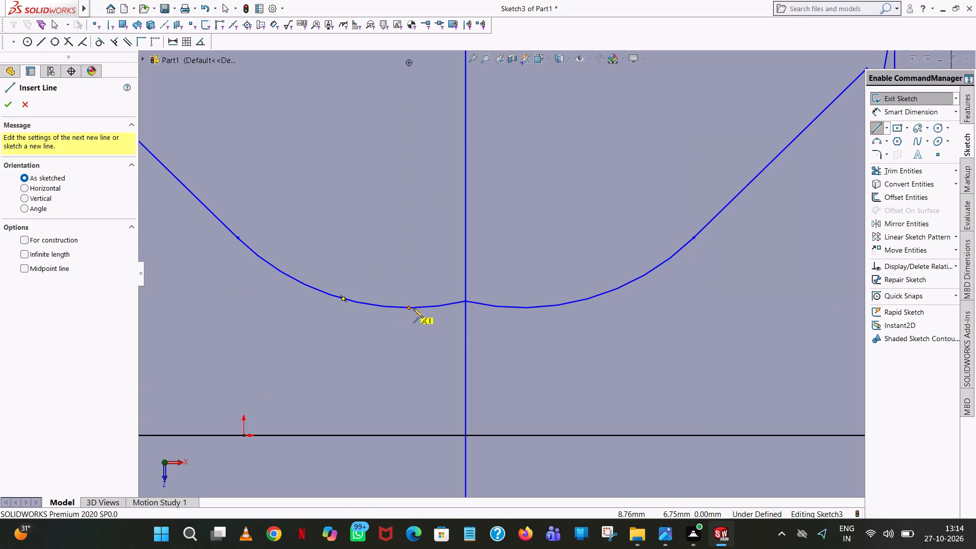
{"action": "left_click", "coordinate": [524, 308]}
{"action": "right_click", "coordinate": [524, 308]}
{"action": "left_click", "coordinate": [565, 316]}
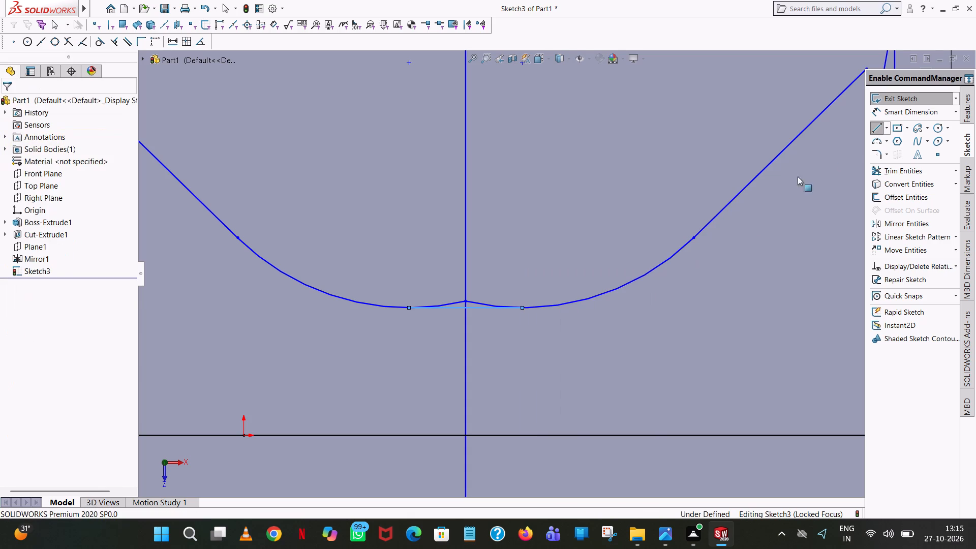
Trim the two arc ends above the short horizontal line and the stray slanted line beside the profile's right vertical side.
{"action": "left_click", "coordinate": [896, 172]}
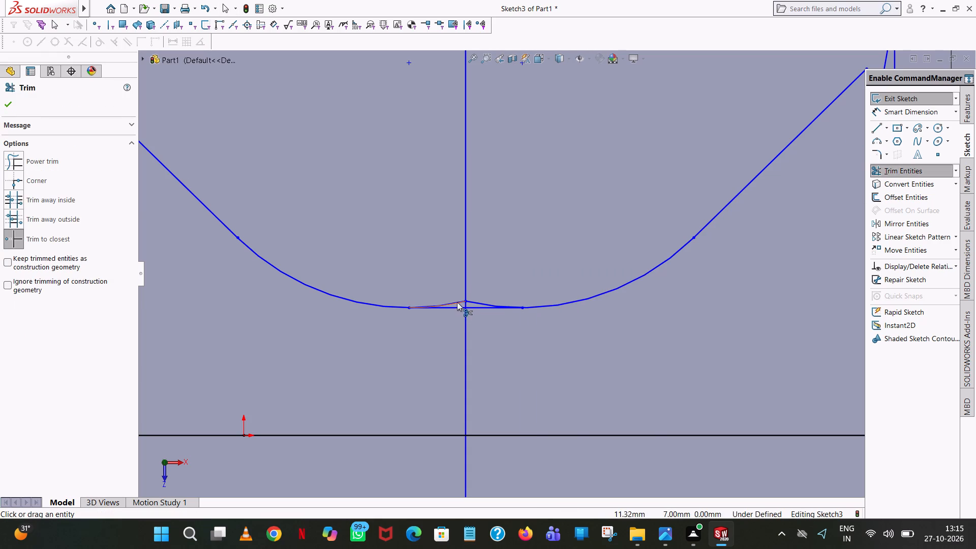
{"action": "left_click", "coordinate": [457, 302]}
{"action": "left_click", "coordinate": [479, 301]}
{"action": "scroll", "coordinate": [498, 295], "scroll_direction": "up", "scroll_amount": 7}
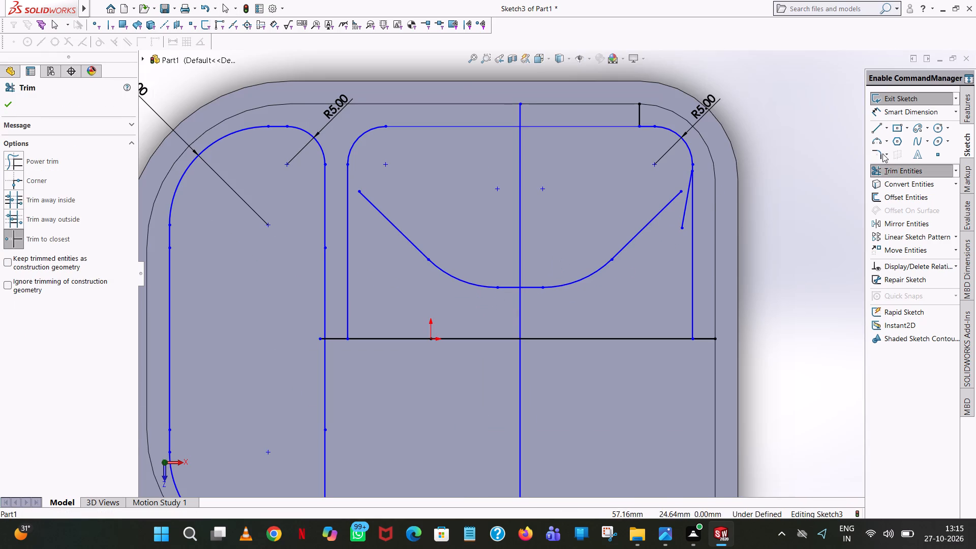
{"action": "left_click", "coordinate": [684, 212]}
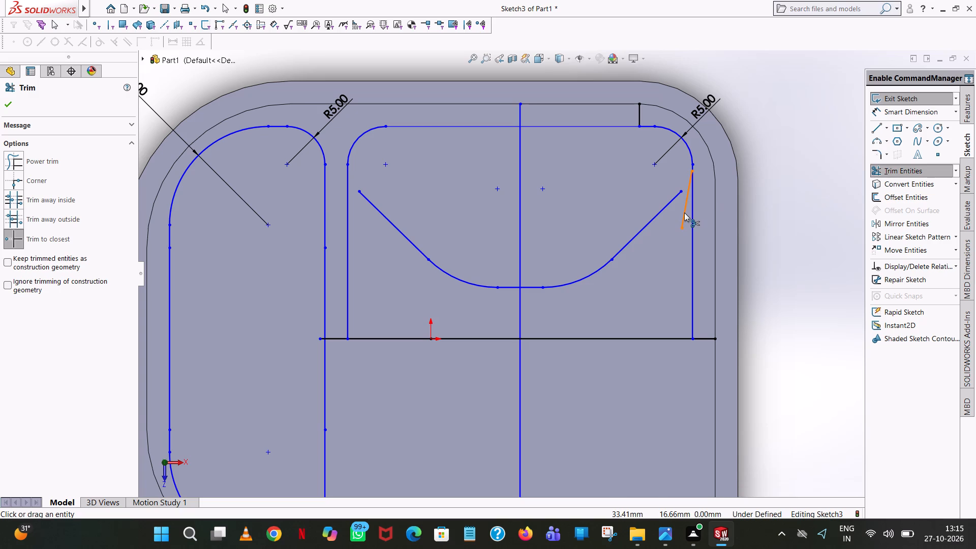
Extend the right and left sloping lines up to the profile's vertical side lines.
{"action": "left_click", "coordinate": [956, 168]}
{"action": "left_click", "coordinate": [921, 183]}
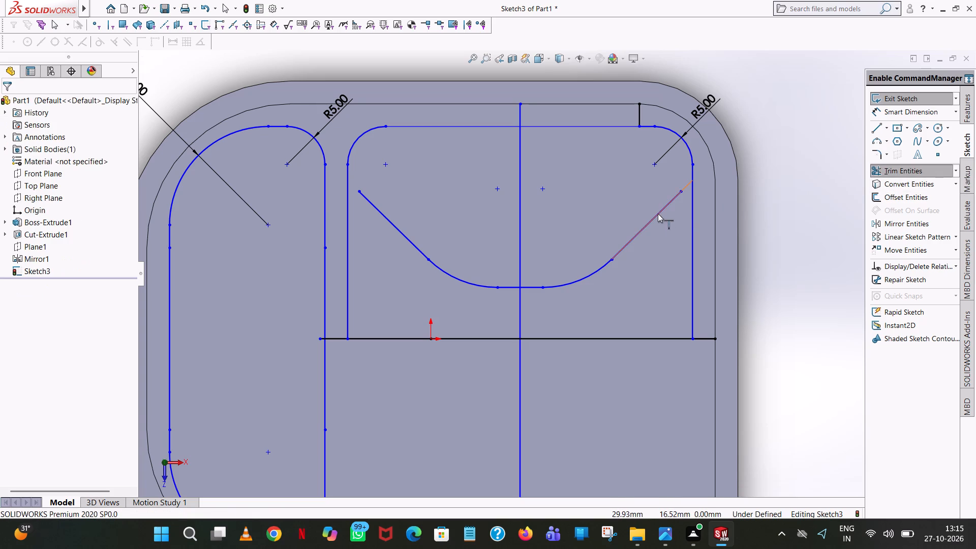
{"action": "left_click", "coordinate": [658, 213]}
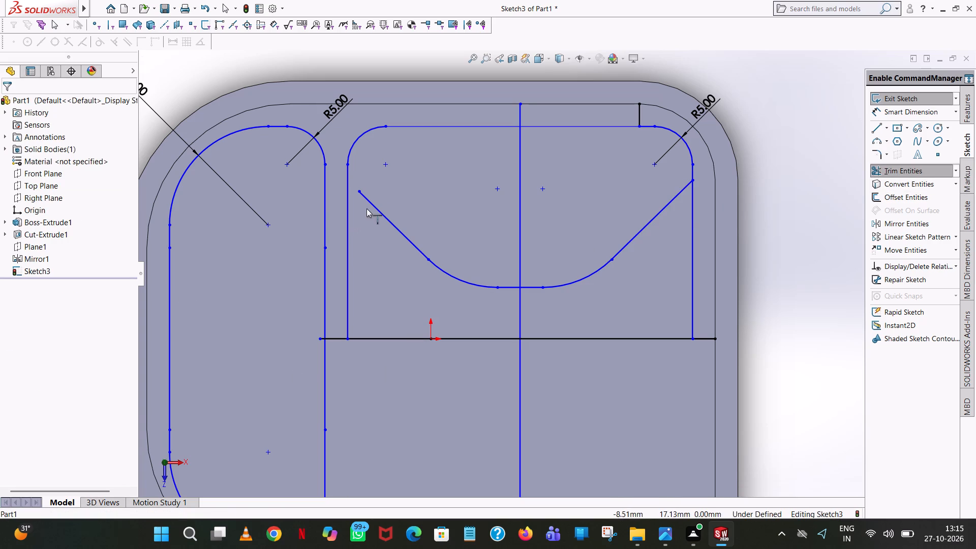
{"action": "left_click", "coordinate": [374, 203]}
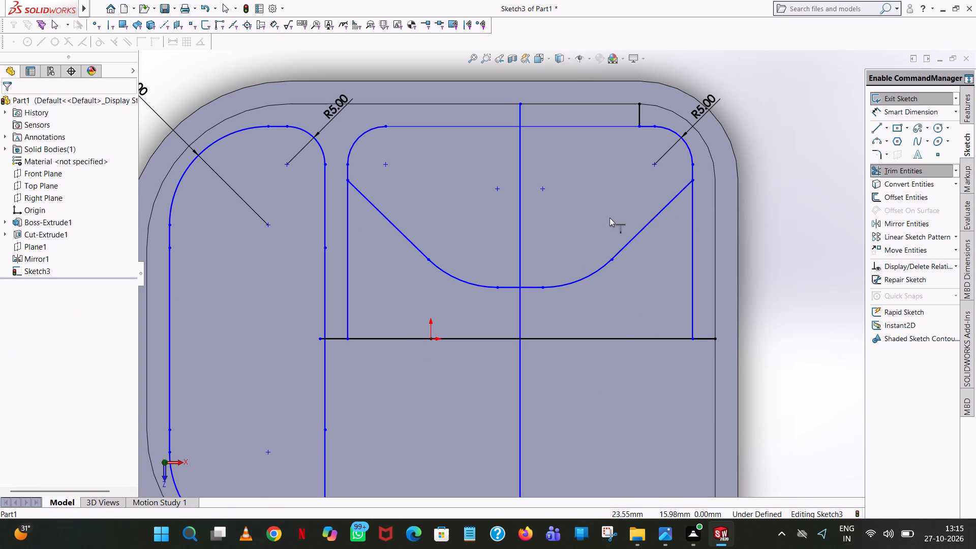
Trim the left and right vertical side lines below the points where the sloping lines meet them.
{"action": "scroll", "coordinate": [609, 218], "scroll_direction": "up", "scroll_amount": 2}
{"action": "scroll", "coordinate": [564, 202], "scroll_direction": "down", "scroll_amount": 2}
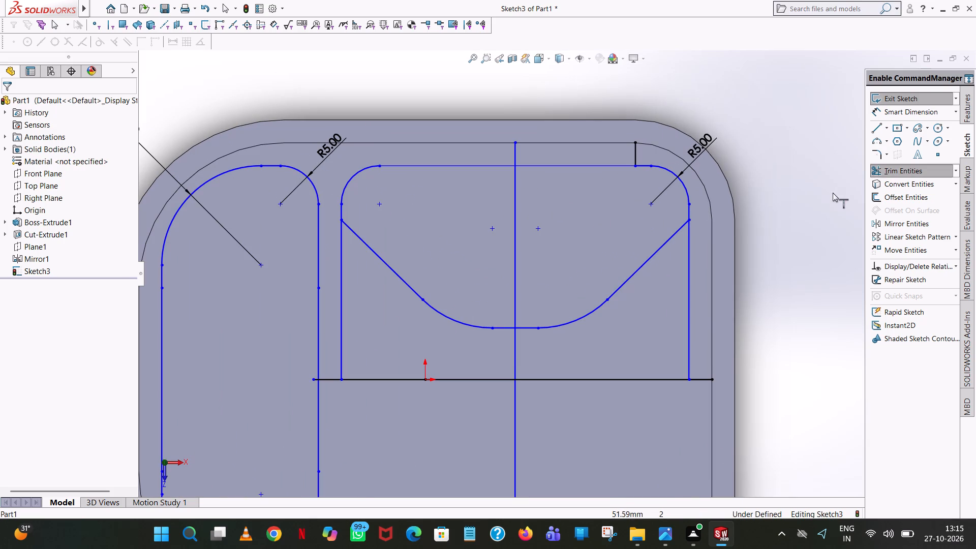
{"action": "left_click", "coordinate": [955, 172]}
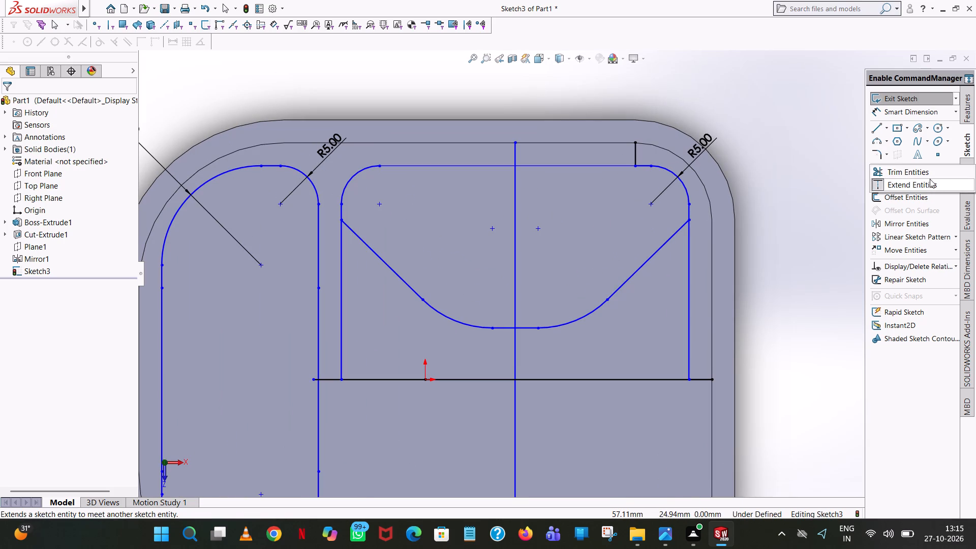
{"action": "left_click", "coordinate": [930, 174]}
{"action": "left_click", "coordinate": [340, 307]}
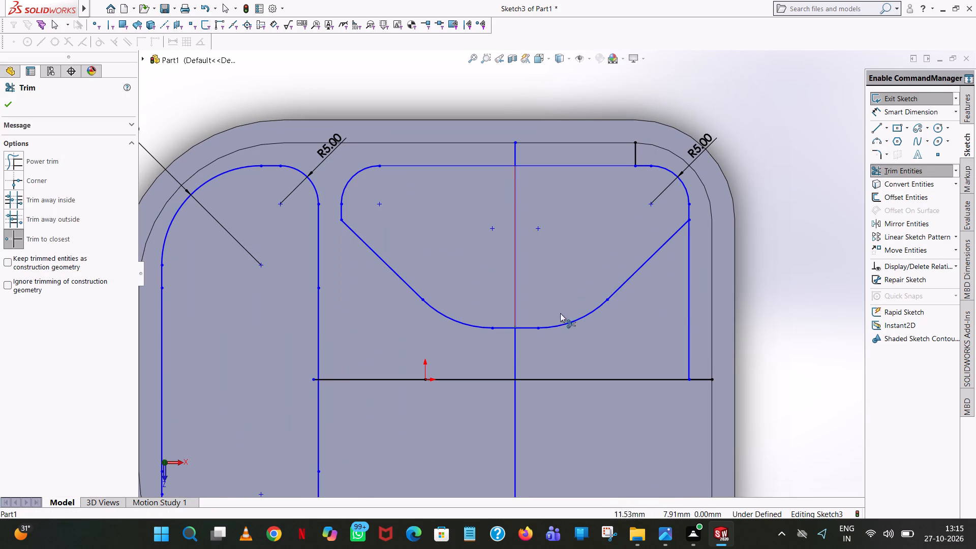
{"action": "left_click", "coordinate": [688, 304]}
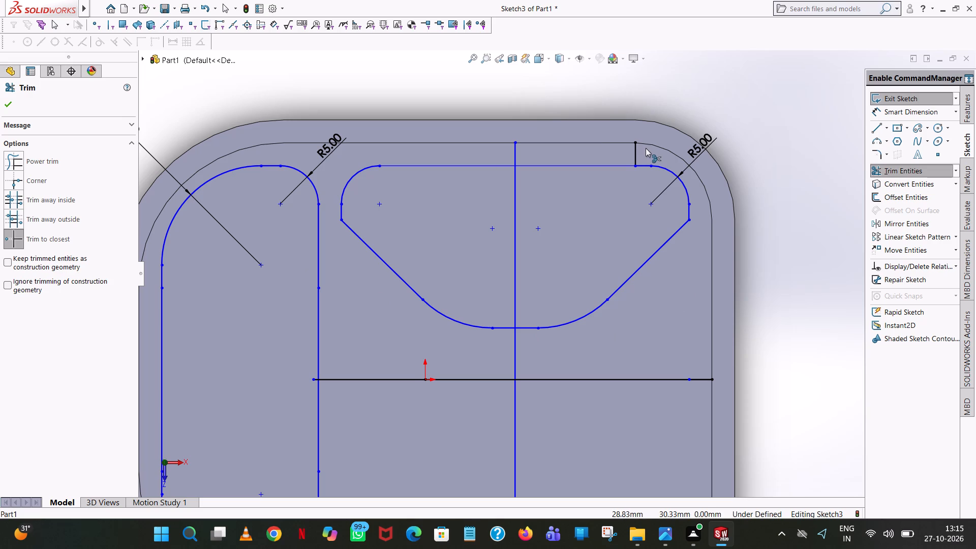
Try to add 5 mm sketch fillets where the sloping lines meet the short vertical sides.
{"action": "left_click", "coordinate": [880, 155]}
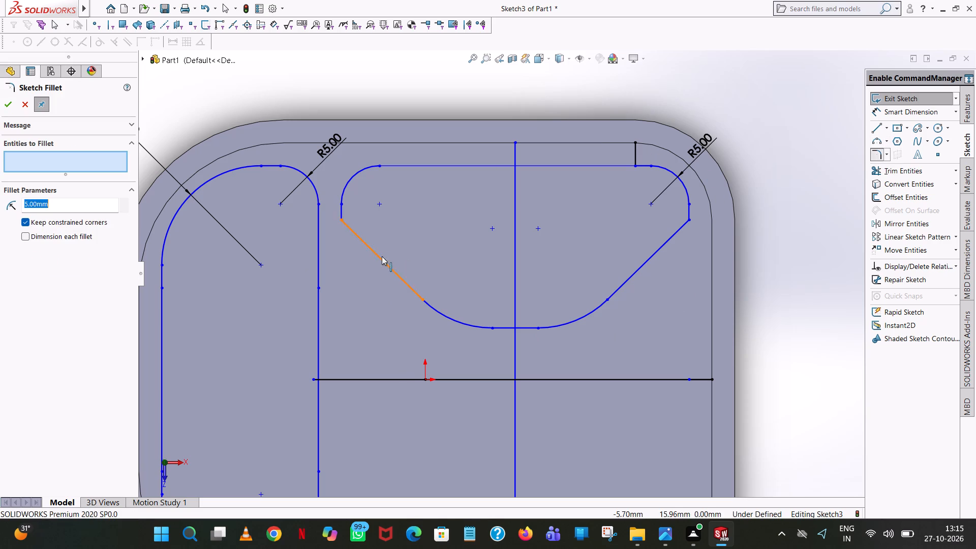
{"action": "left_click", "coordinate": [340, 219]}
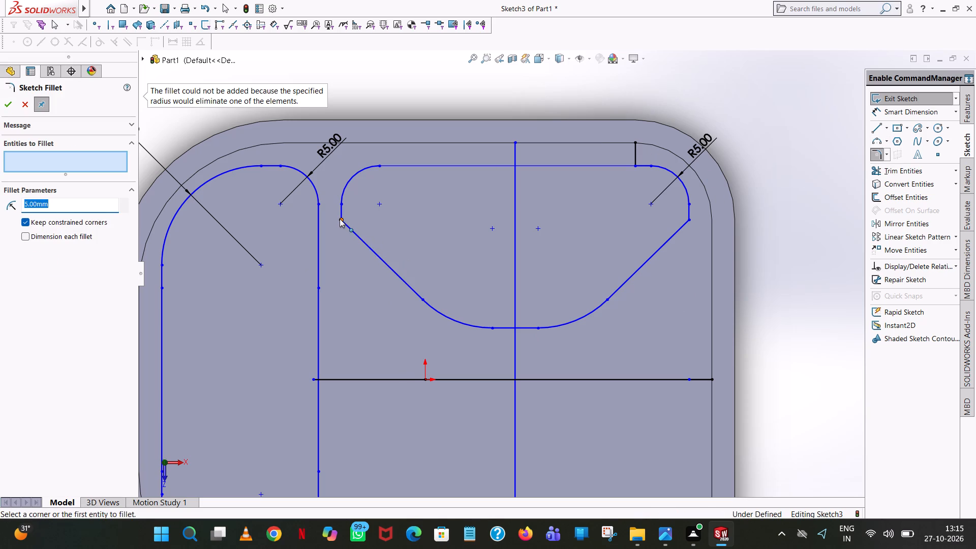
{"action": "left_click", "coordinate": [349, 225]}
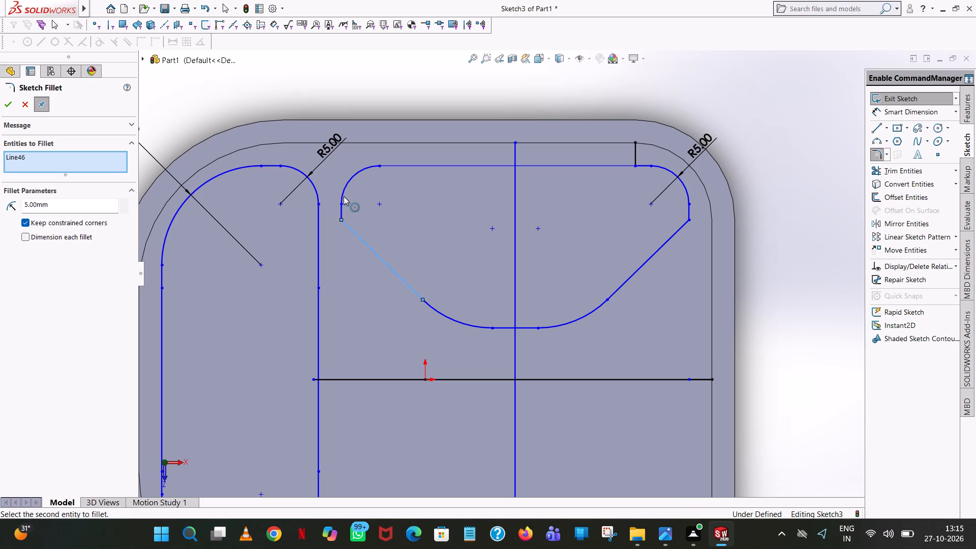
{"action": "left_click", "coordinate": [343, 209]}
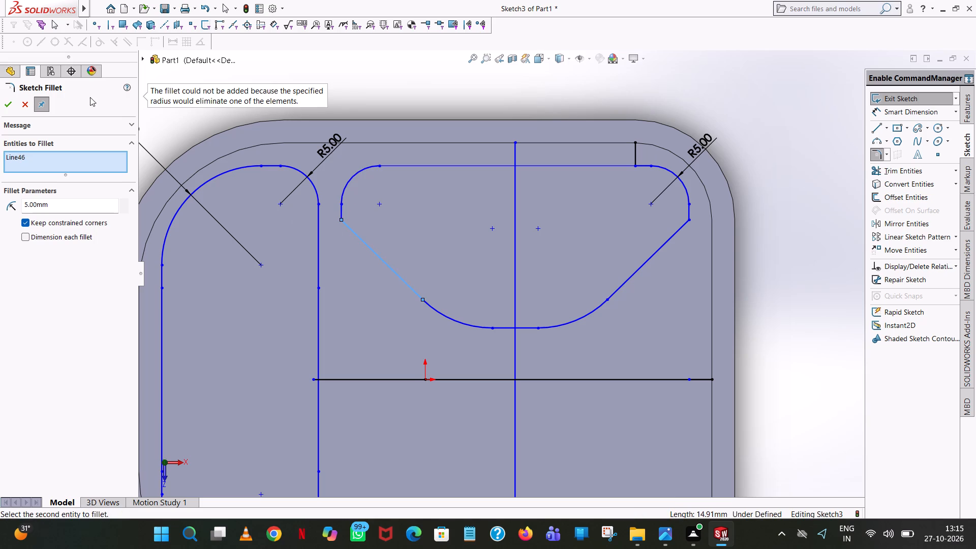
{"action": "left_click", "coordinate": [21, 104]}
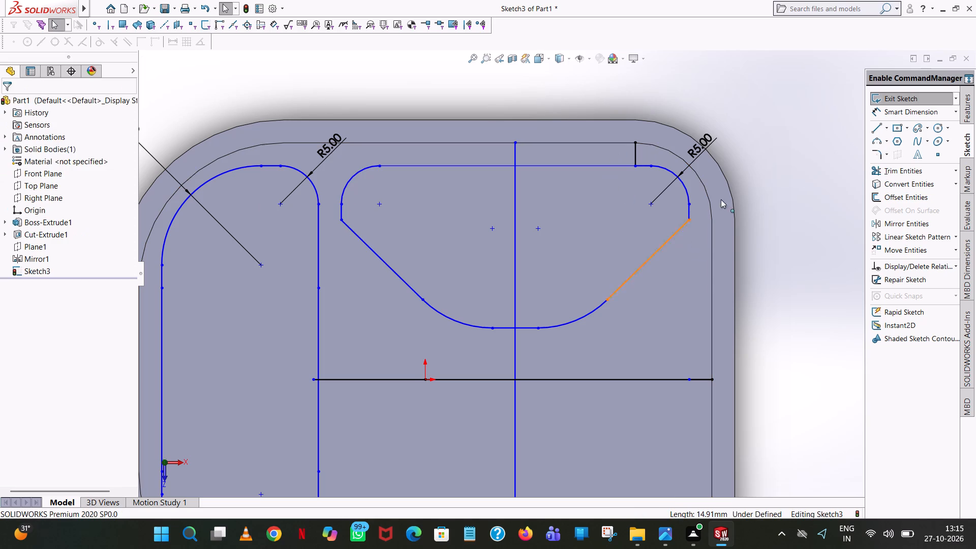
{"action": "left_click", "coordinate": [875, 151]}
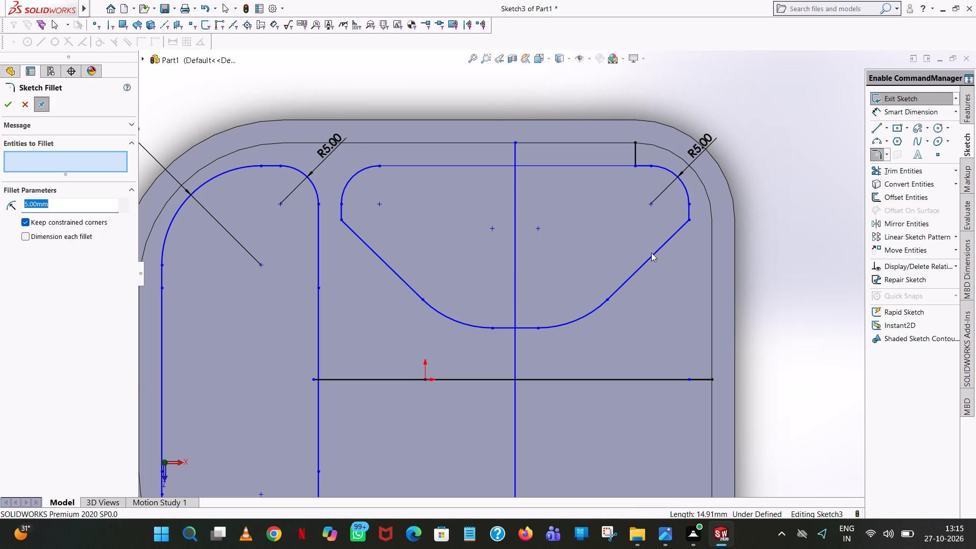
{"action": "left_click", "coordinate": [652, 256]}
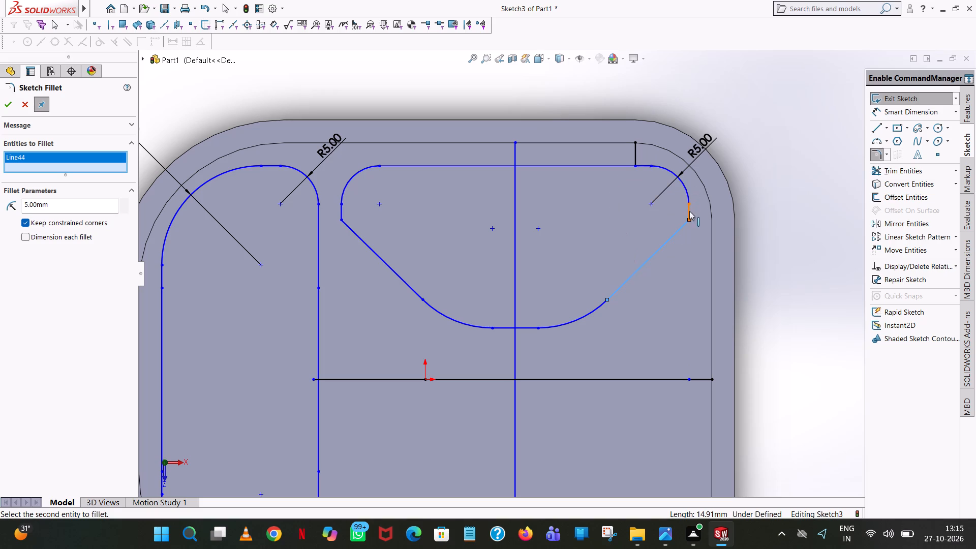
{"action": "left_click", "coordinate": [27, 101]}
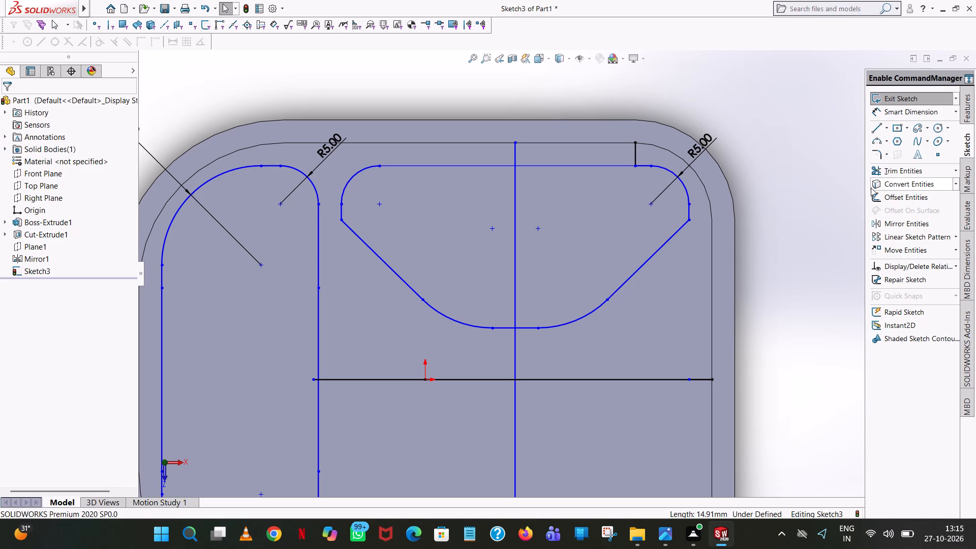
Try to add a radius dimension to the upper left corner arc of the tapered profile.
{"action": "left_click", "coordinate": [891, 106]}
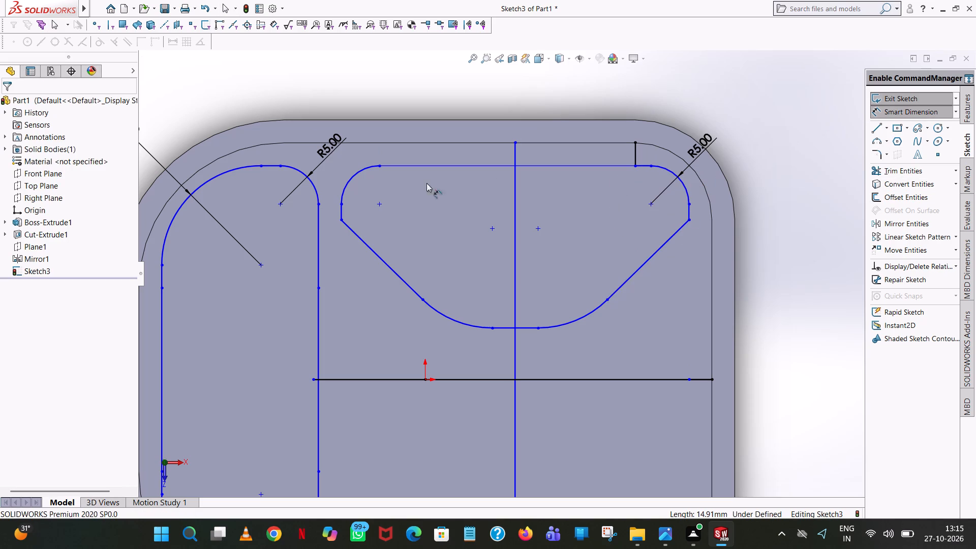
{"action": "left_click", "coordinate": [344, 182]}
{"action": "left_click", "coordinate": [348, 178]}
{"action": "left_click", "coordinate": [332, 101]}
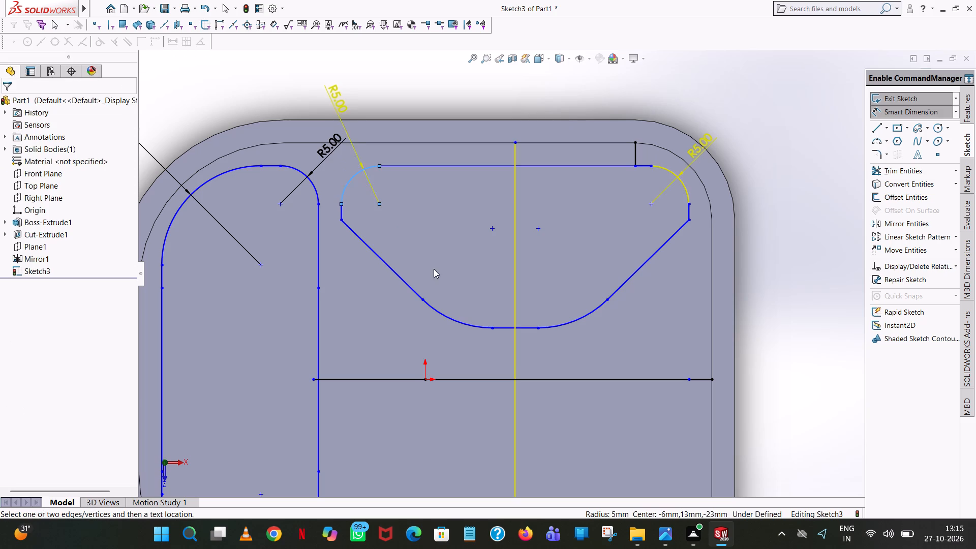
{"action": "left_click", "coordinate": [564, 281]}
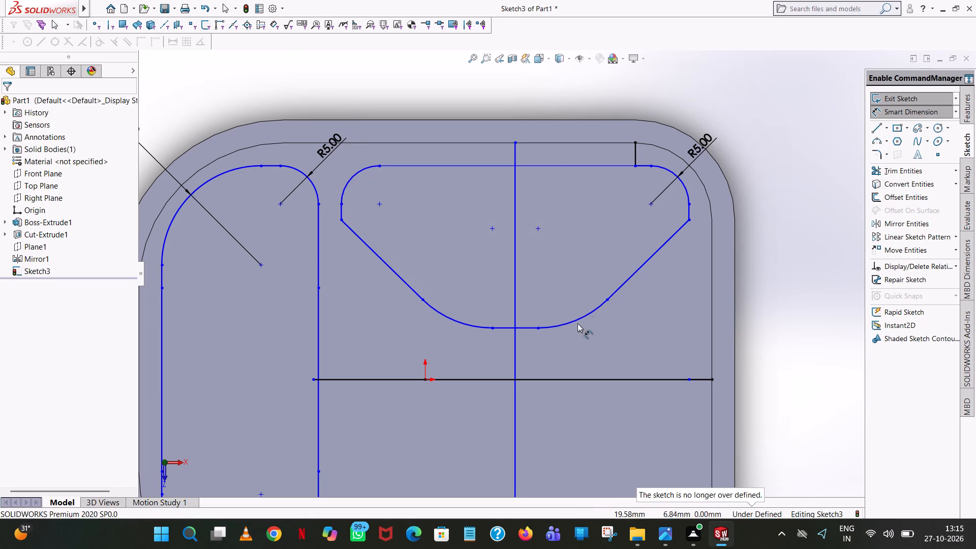
Add a radius dimension to the right lower arc of the tapered profile.
{"action": "left_click", "coordinate": [581, 318]}
{"action": "left_click", "coordinate": [613, 396]}
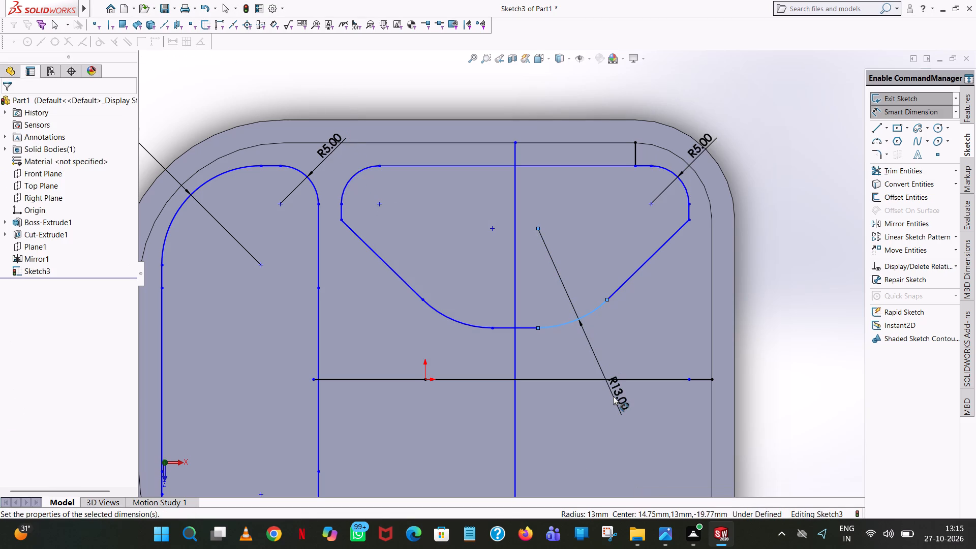
{"action": "left_click", "coordinate": [570, 378]}
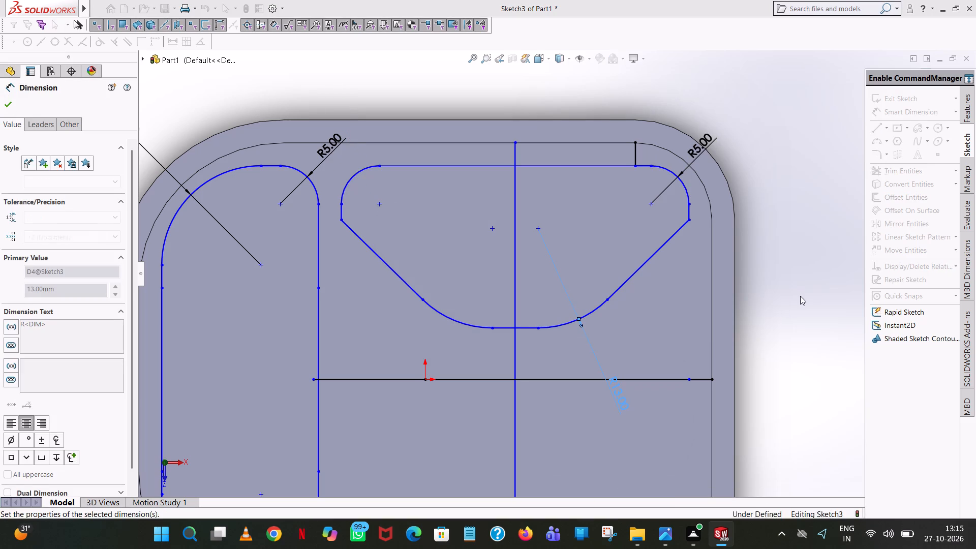
{"action": "left_click", "coordinate": [800, 296]}
Dimension the horizontal distance from the origin to the centre of the right lower arc.
{"action": "left_click", "coordinate": [540, 229]}
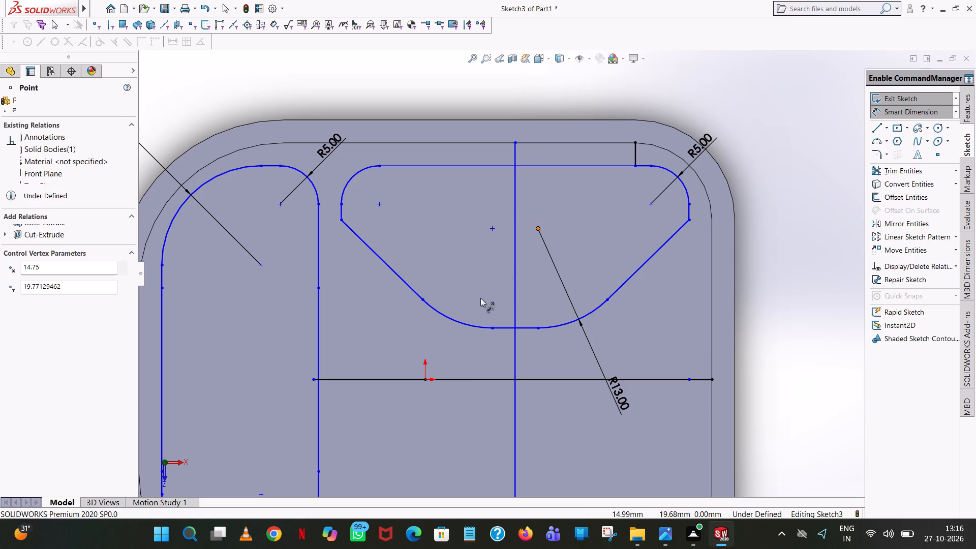
{"action": "left_click", "coordinate": [425, 379]}
{"action": "left_click", "coordinate": [523, 436]}
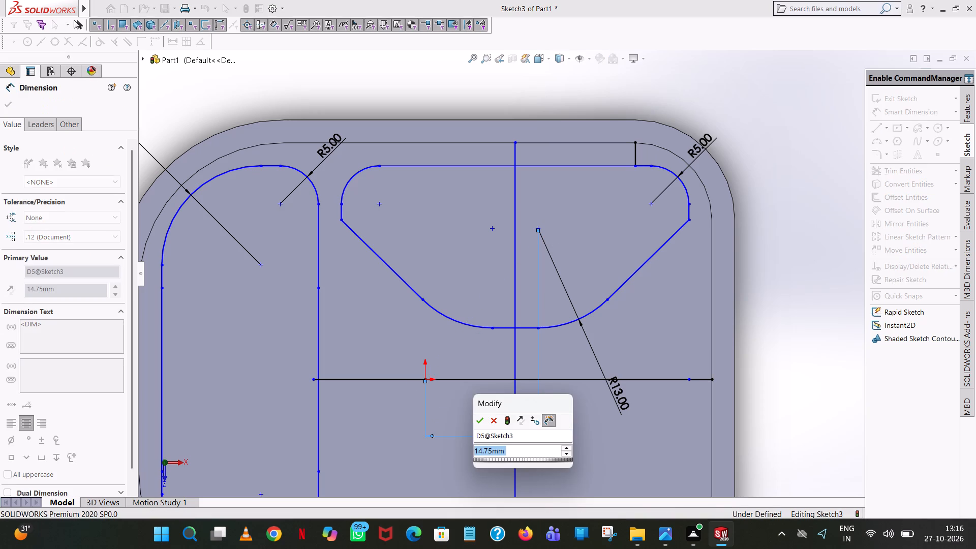
{"action": "left_click", "coordinate": [480, 419]}
{"action": "left_click", "coordinate": [820, 284]}
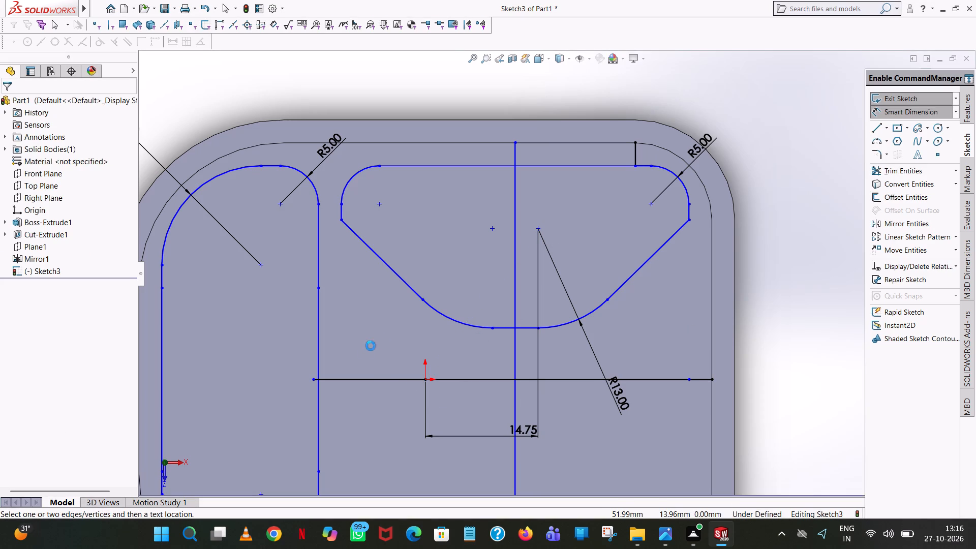
Dimension the vertical distance from the origin to the centre of the tapered profile's right lower arc.
{"action": "left_click", "coordinate": [424, 379]}
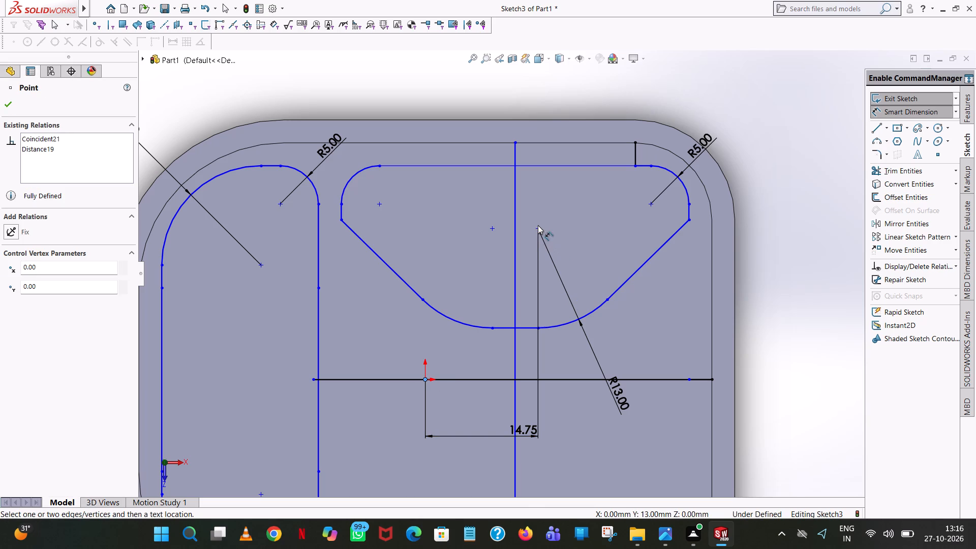
{"action": "left_click", "coordinate": [538, 229]}
{"action": "left_click", "coordinate": [792, 251]}
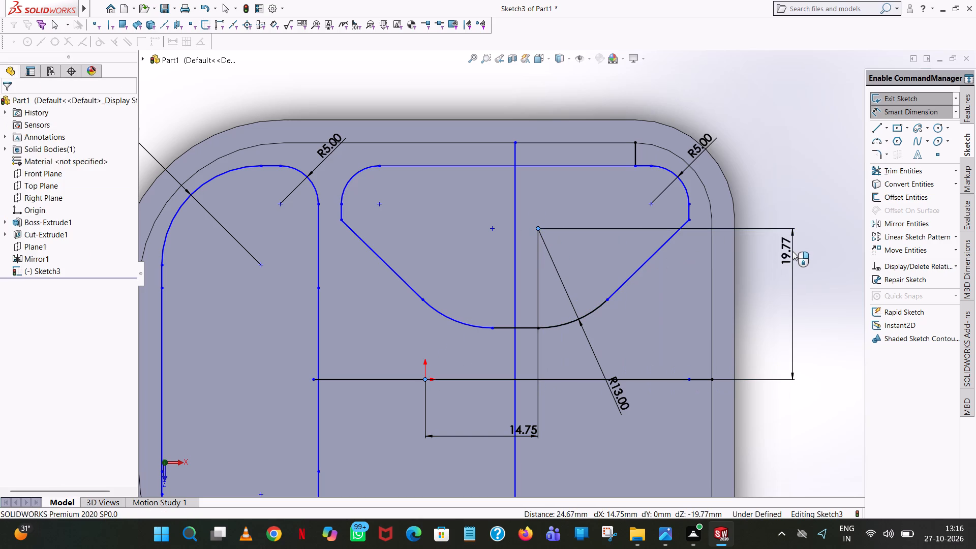
{"action": "left_click", "coordinate": [747, 234]}
{"action": "left_click", "coordinate": [780, 161]}
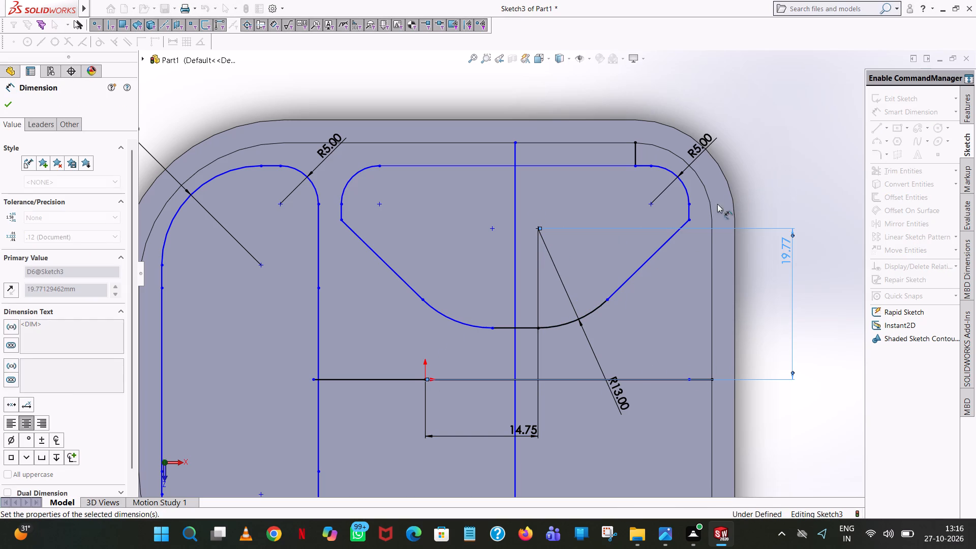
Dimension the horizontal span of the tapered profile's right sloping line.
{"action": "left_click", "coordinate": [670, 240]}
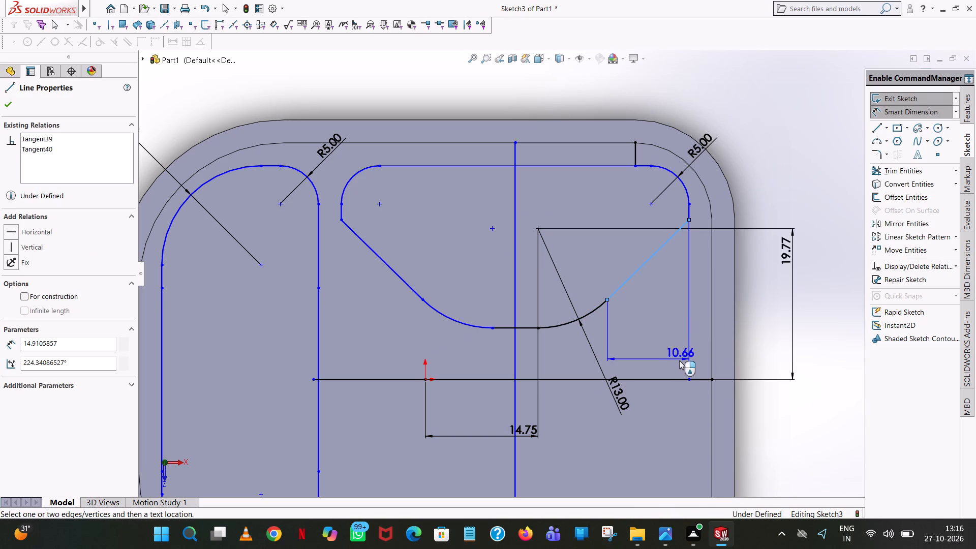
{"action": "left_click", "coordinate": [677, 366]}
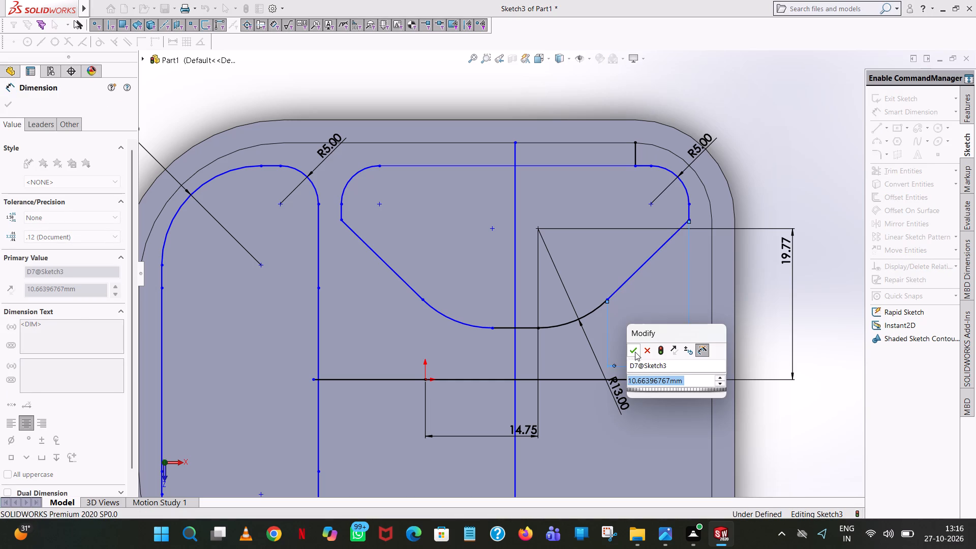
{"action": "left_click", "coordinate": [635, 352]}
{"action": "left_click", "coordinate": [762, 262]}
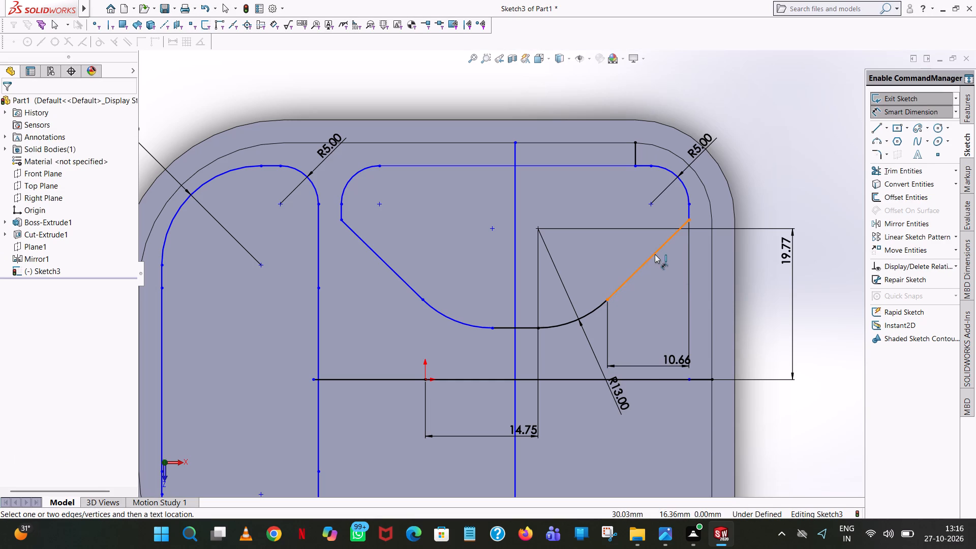
Dimension the perpendicular distance from the origin to the tapered profile's right sloping line.
{"action": "left_click", "coordinate": [655, 254]}
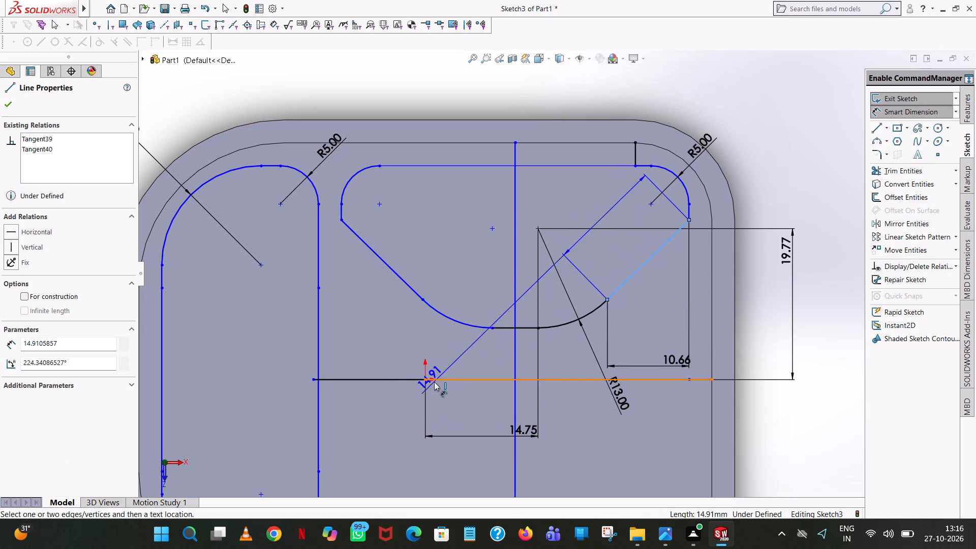
{"action": "left_click", "coordinate": [426, 378]}
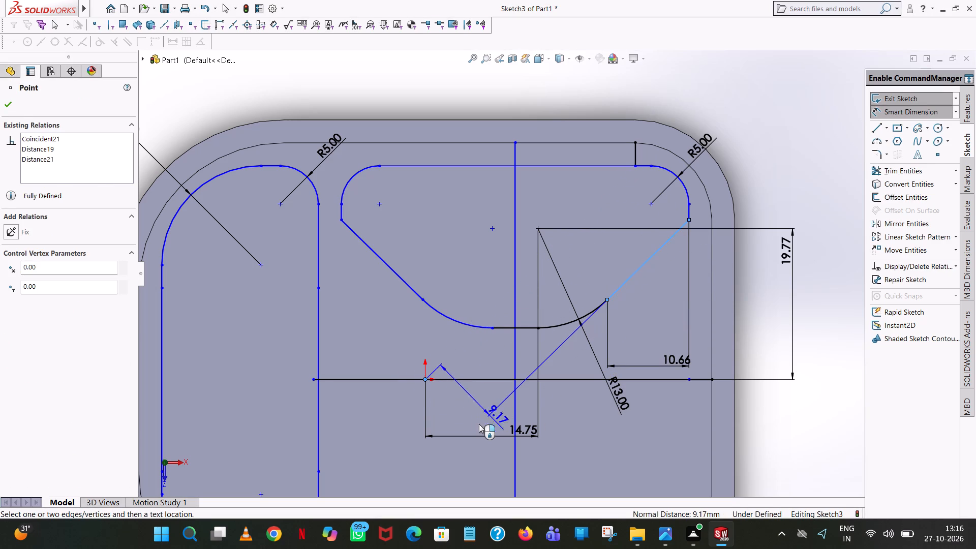
{"action": "left_click", "coordinate": [473, 425]}
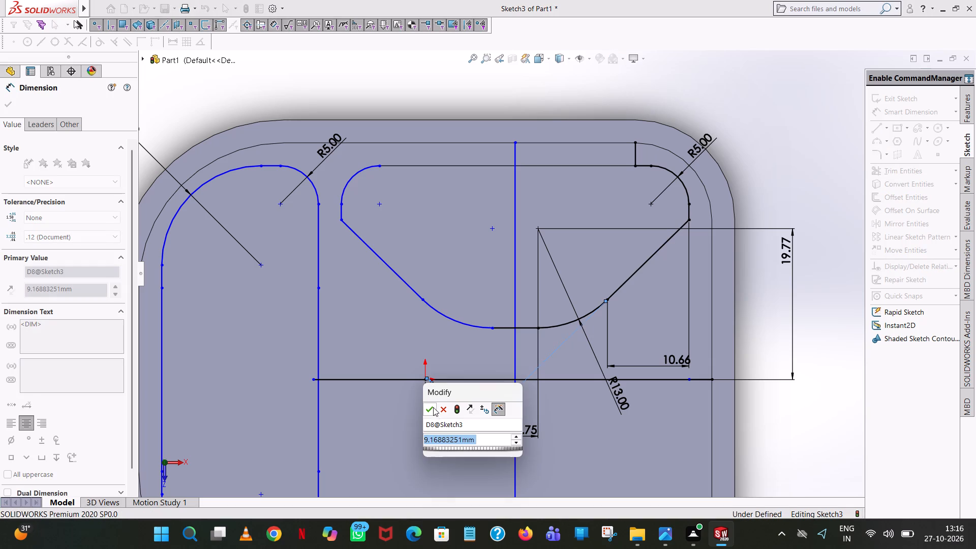
{"action": "left_click", "coordinate": [433, 407]}
{"action": "left_click", "coordinate": [786, 143]}
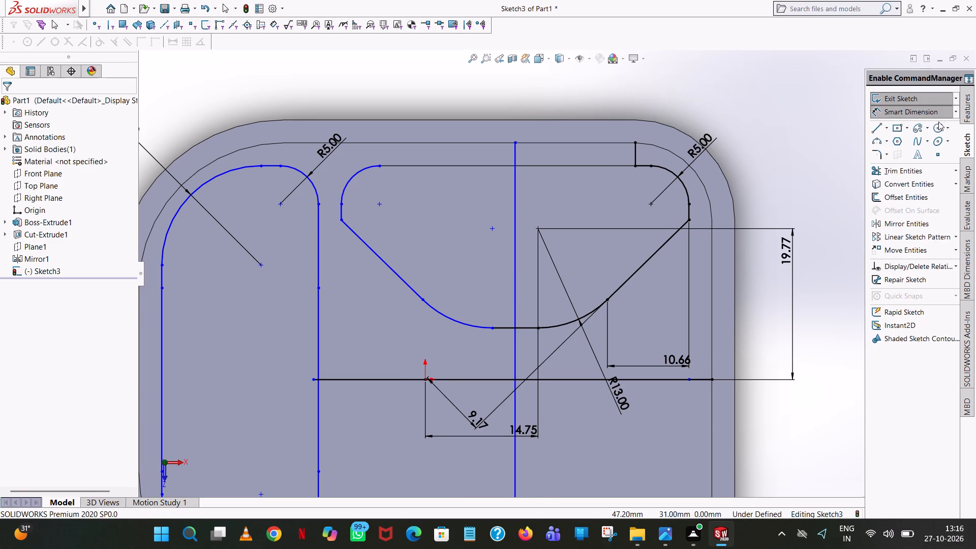
Draw a perimeter circle of radius 5 mm tangent to the right sloping line and the short right vertical side of the tapered profile.
{"action": "left_click", "coordinate": [948, 127]}
{"action": "left_click", "coordinate": [935, 145]}
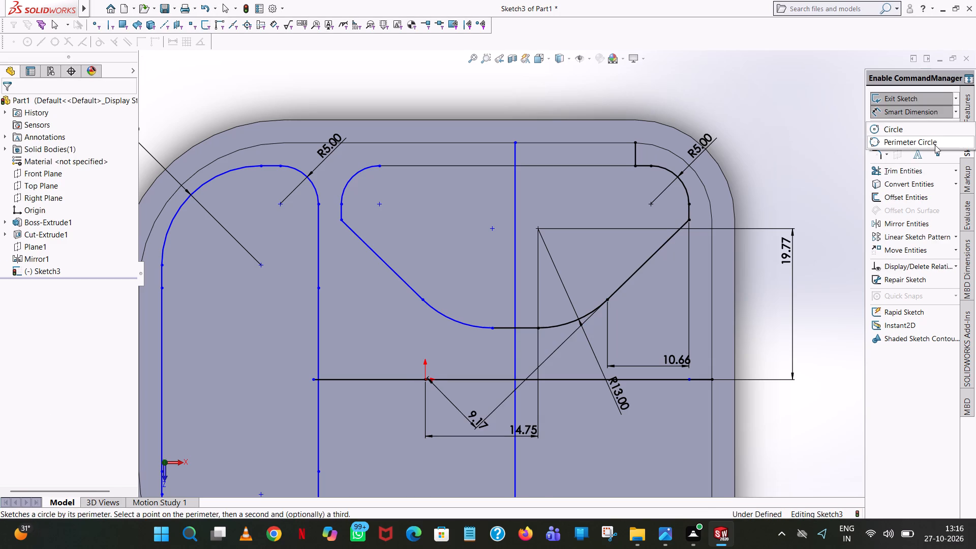
{"action": "left_click", "coordinate": [670, 236]}
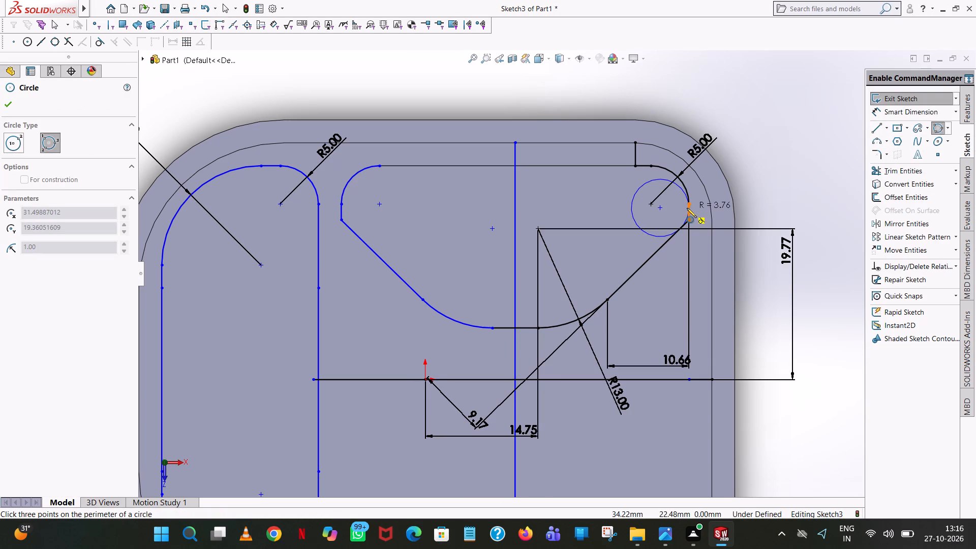
{"action": "left_click", "coordinate": [687, 208]}
{"action": "left_click", "coordinate": [612, 213]}
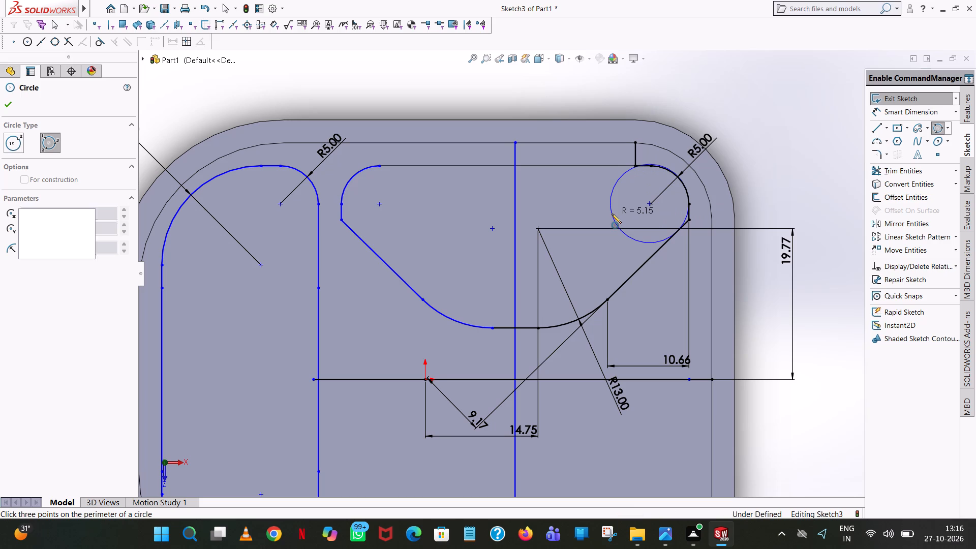
{"action": "key", "text": "5"}
{"action": "key", "text": "Return"}
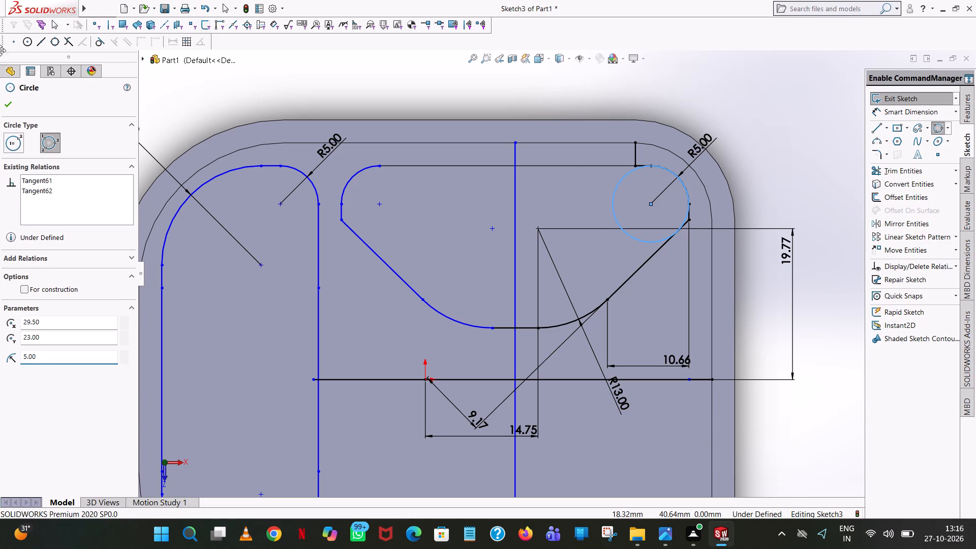
{"action": "left_click", "coordinate": [8, 98]}
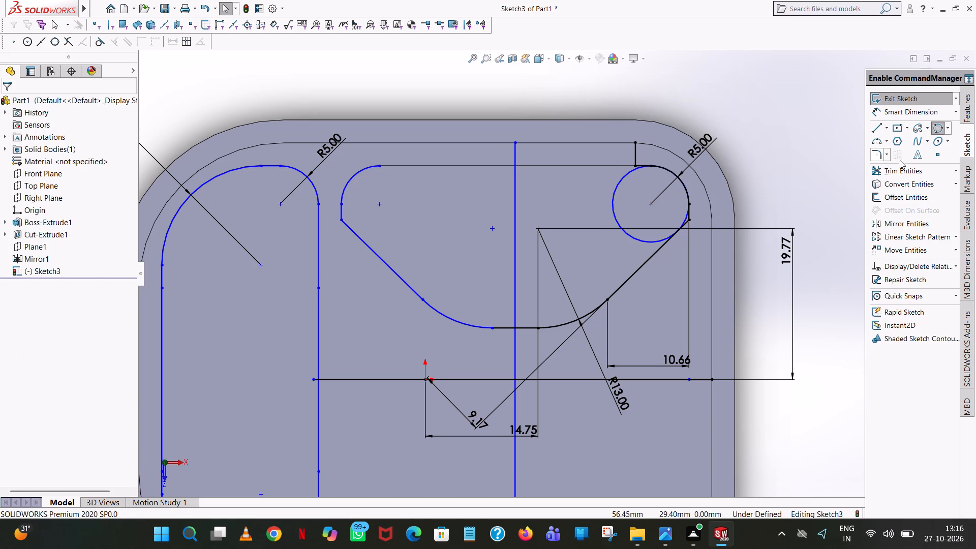
Trim the circle's inner portion and the leftover line ends at the right corner, leaving a rounded transition into the sloping line.
{"action": "left_click", "coordinate": [899, 171]}
{"action": "left_click", "coordinate": [625, 185]}
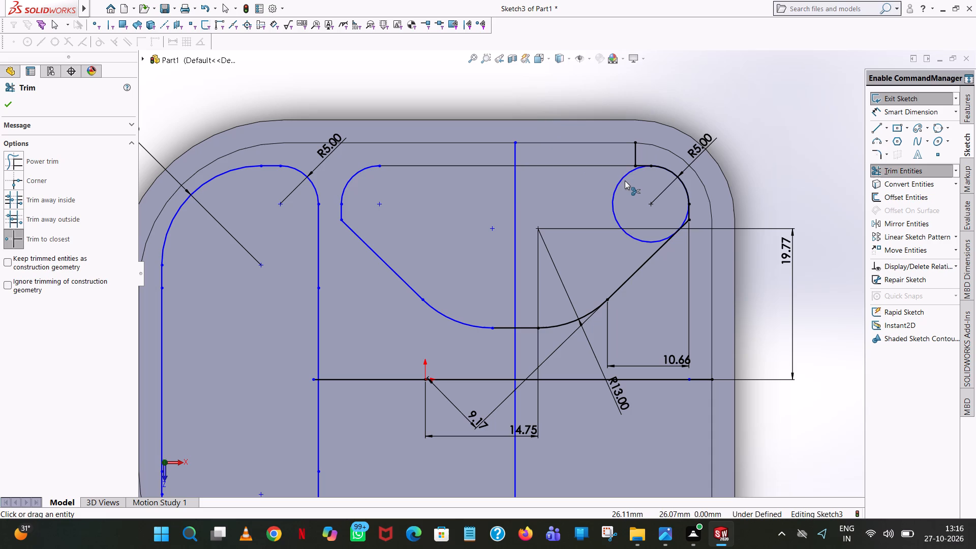
{"action": "left_click", "coordinate": [625, 177]}
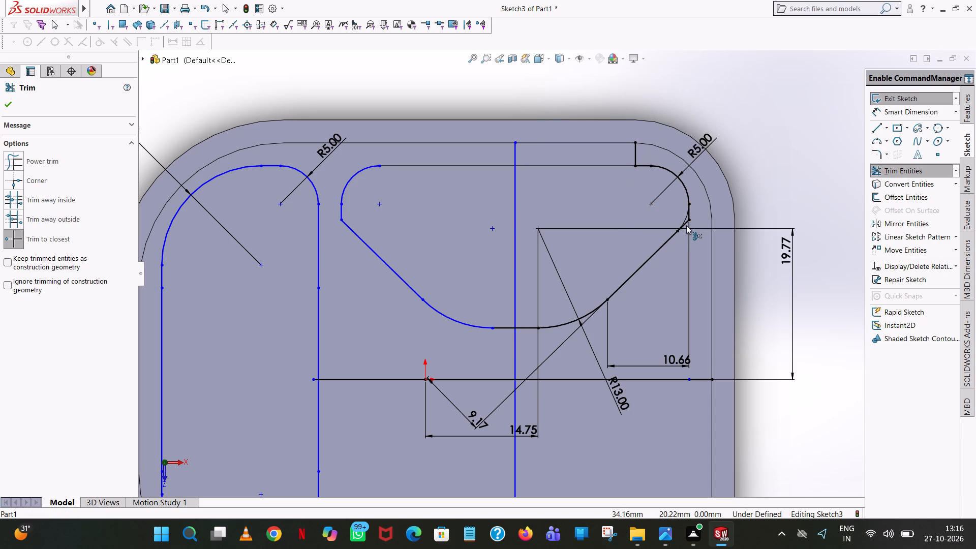
{"action": "left_click", "coordinate": [686, 224]}
{"action": "left_click", "coordinate": [690, 217]}
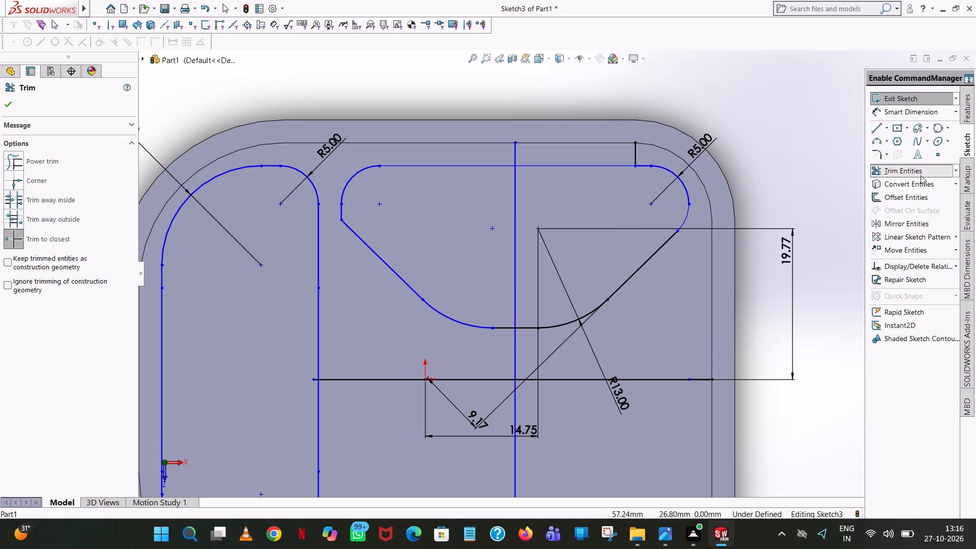
Mirror the trimmed right corner arc about the vertical centre line of the tapered profile.
{"action": "left_click", "coordinate": [907, 222]}
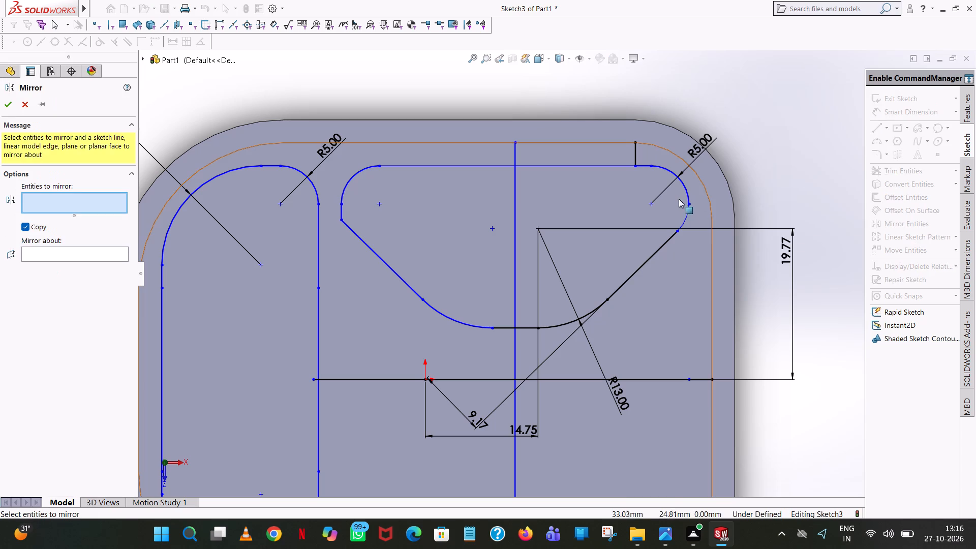
{"action": "left_click", "coordinate": [684, 218]}
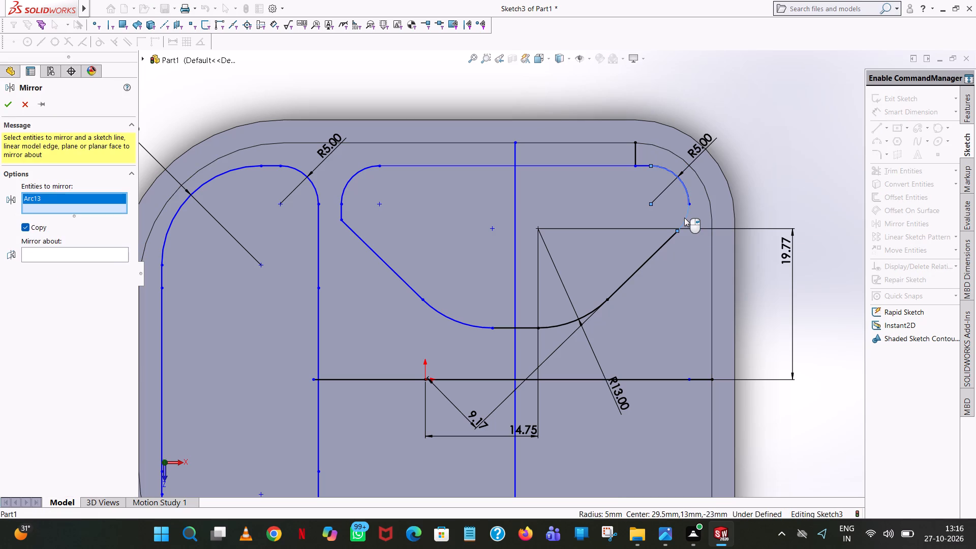
{"action": "left_click", "coordinate": [85, 259]}
{"action": "left_click", "coordinate": [91, 257]}
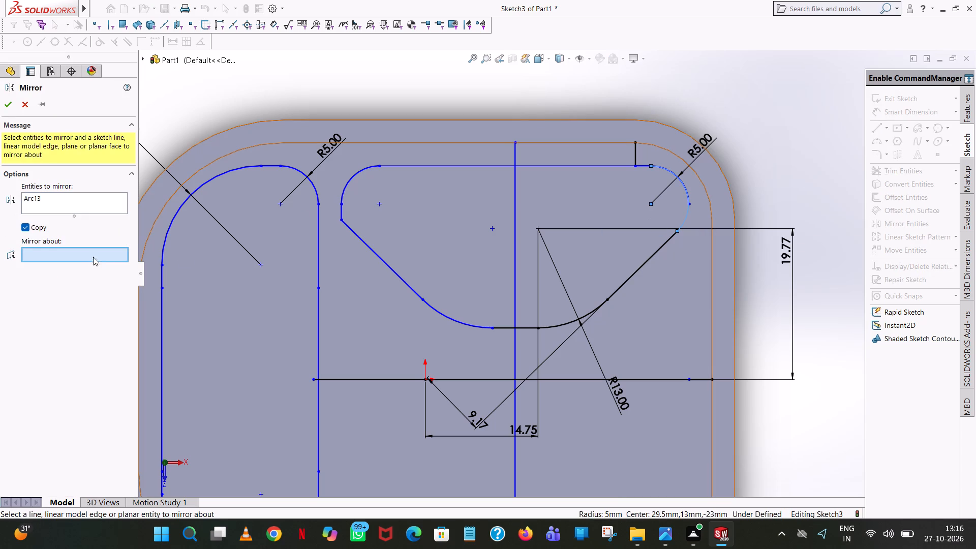
{"action": "left_click", "coordinate": [516, 203]}
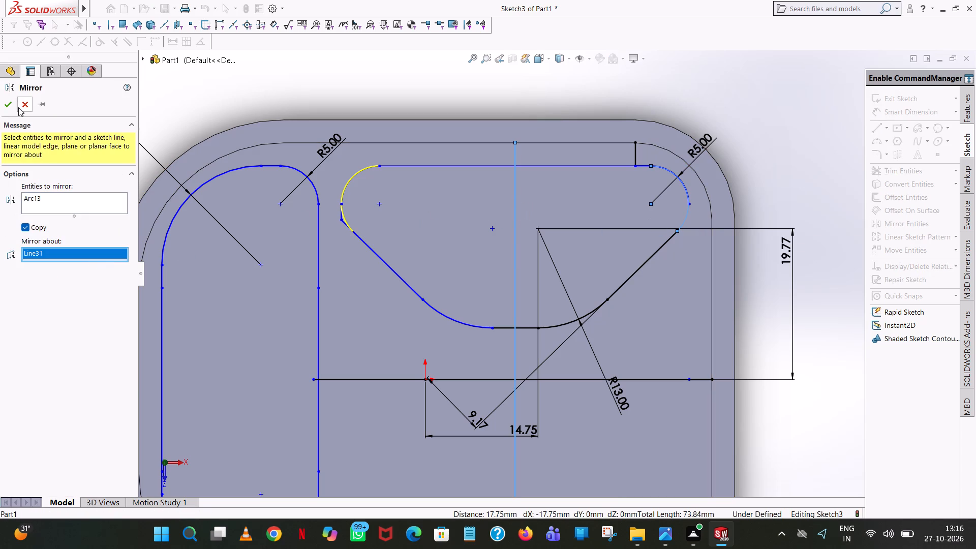
{"action": "left_click", "coordinate": [8, 101]}
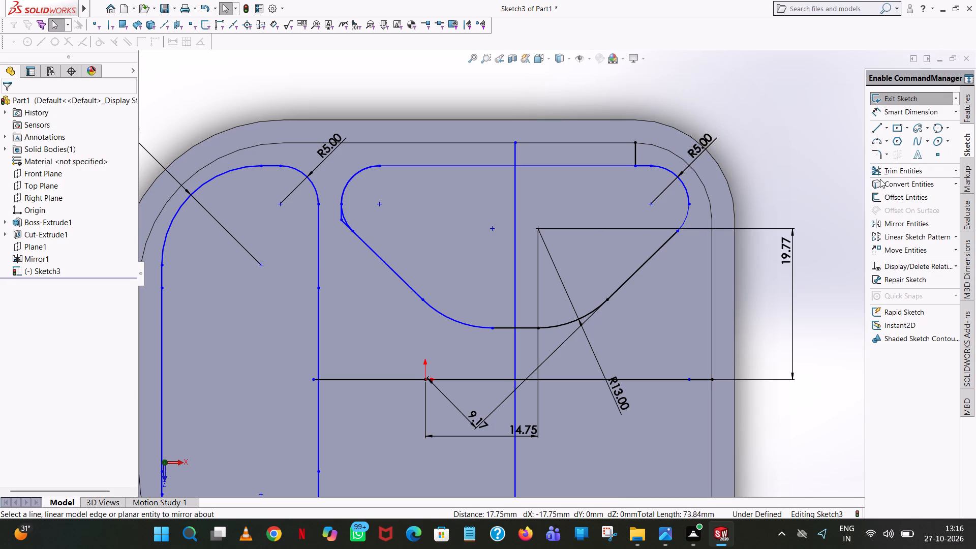
Trim the short vertical line and the sloping line's end outside the mirrored arc at the left corner.
{"action": "left_click", "coordinate": [891, 172]}
{"action": "scroll", "coordinate": [343, 237], "scroll_direction": "down", "scroll_amount": 5}
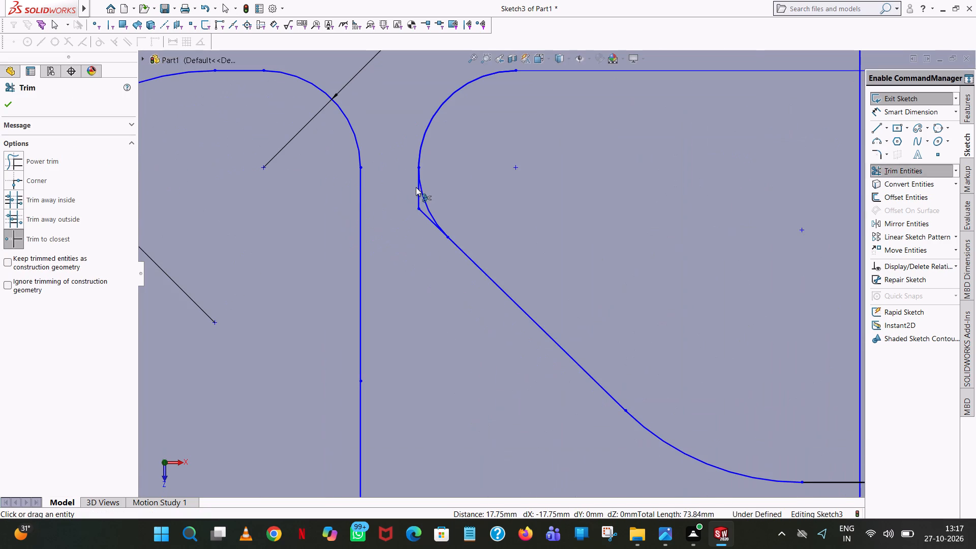
{"action": "left_click", "coordinate": [418, 194]}
{"action": "left_click", "coordinate": [421, 210]}
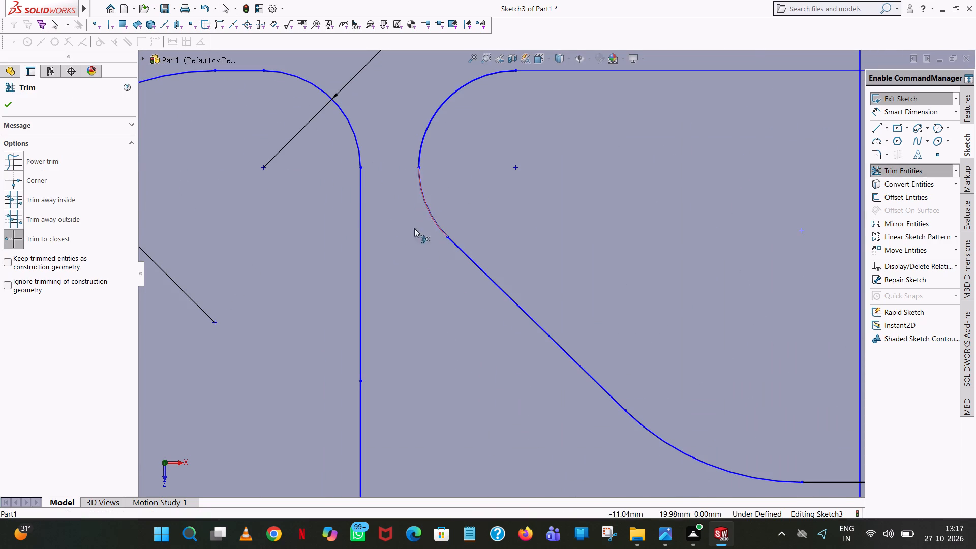
Trim away all segments of the vertical centre line and the short vertical line above the tapered profile's upper edge.
{"action": "scroll", "coordinate": [512, 173], "scroll_direction": "up", "scroll_amount": 12}
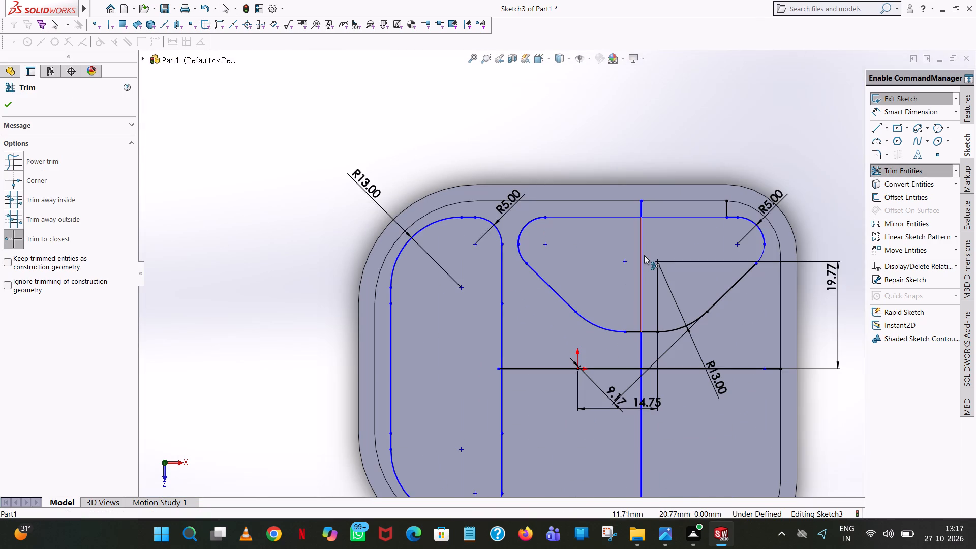
{"action": "left_click", "coordinate": [644, 254]}
{"action": "left_click", "coordinate": [640, 342]}
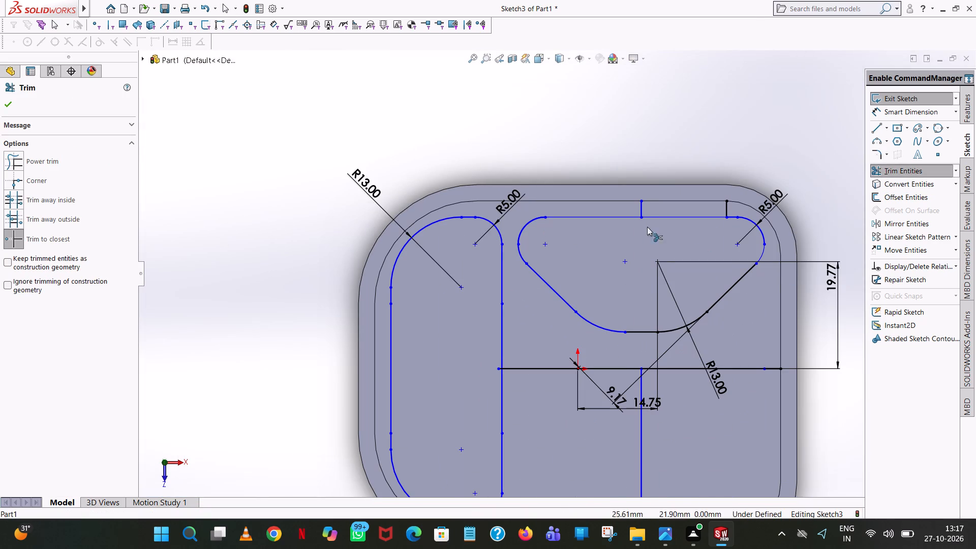
{"action": "left_click", "coordinate": [638, 208]}
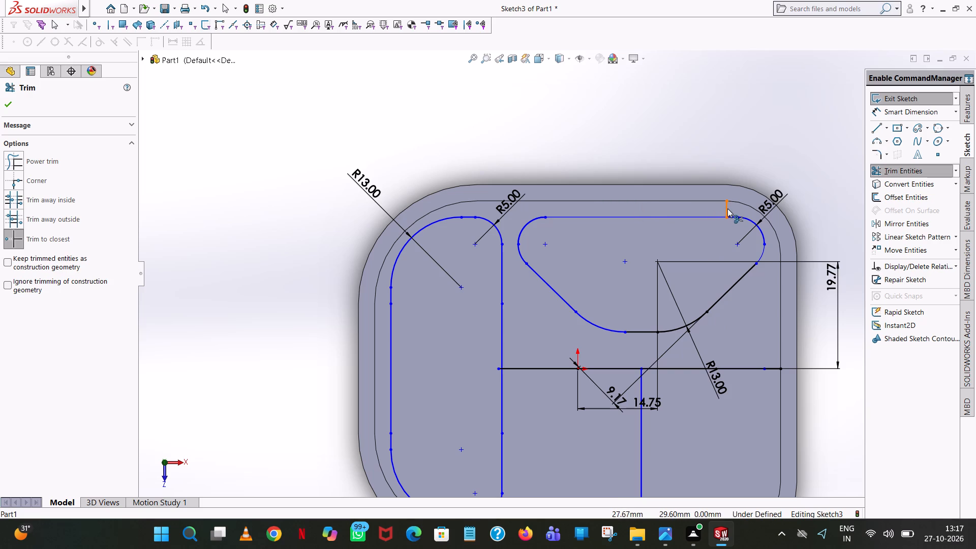
{"action": "left_click", "coordinate": [727, 208]}
{"action": "scroll", "coordinate": [741, 240], "scroll_direction": "up", "scroll_amount": 4}
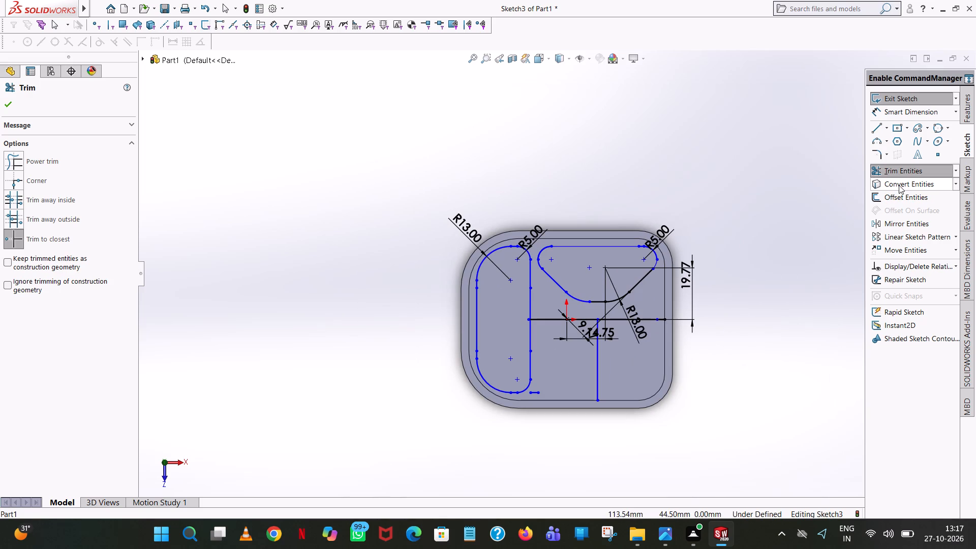
{"action": "left_click", "coordinate": [597, 375]}
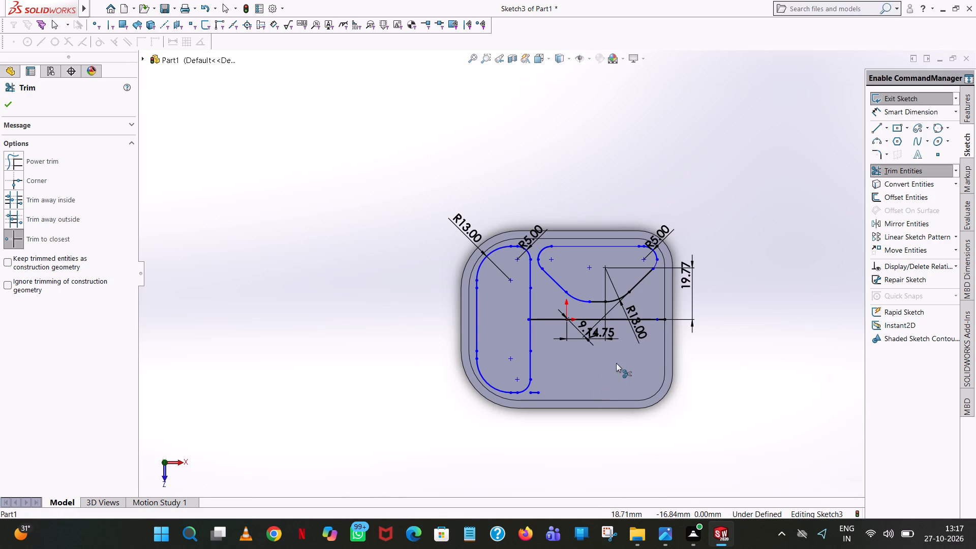
Mirror the whole closed tapered profile about the horizontal centre line to get a matching profile on the opposite half.
{"action": "left_click", "coordinate": [921, 231]}
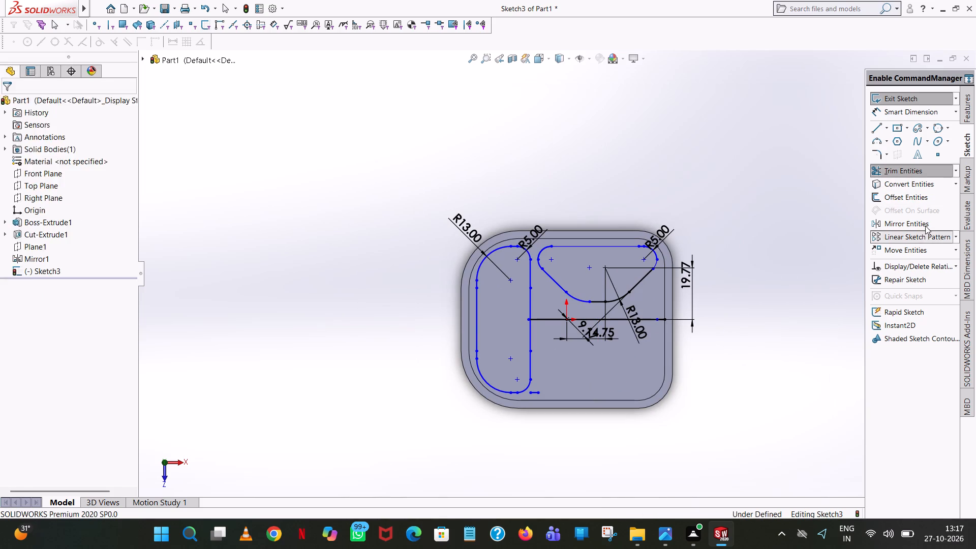
{"action": "left_click", "coordinate": [929, 222]}
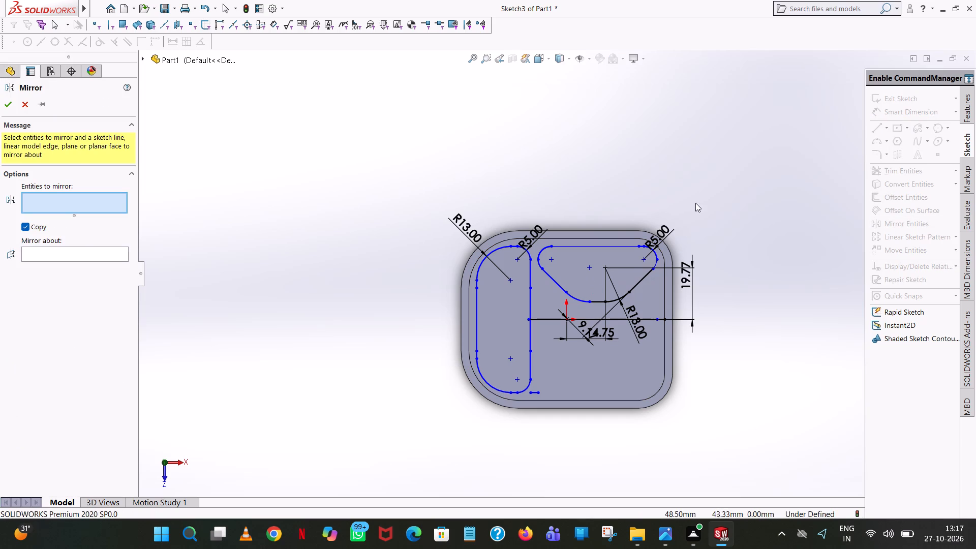
{"action": "left_click_drag", "start_coordinate": [696, 201], "coordinate": [542, 255]}
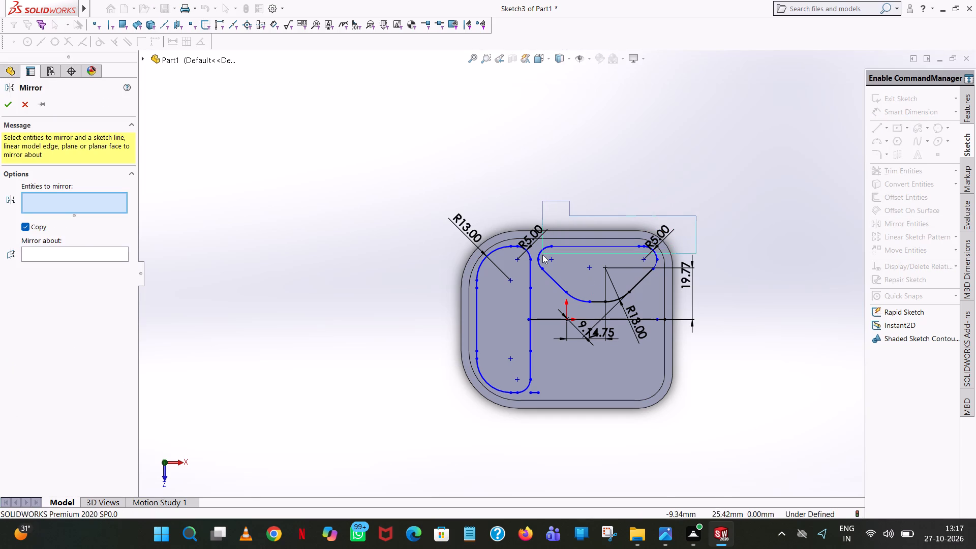
{"action": "left_click_drag", "start_coordinate": [542, 255], "coordinate": [540, 287]}
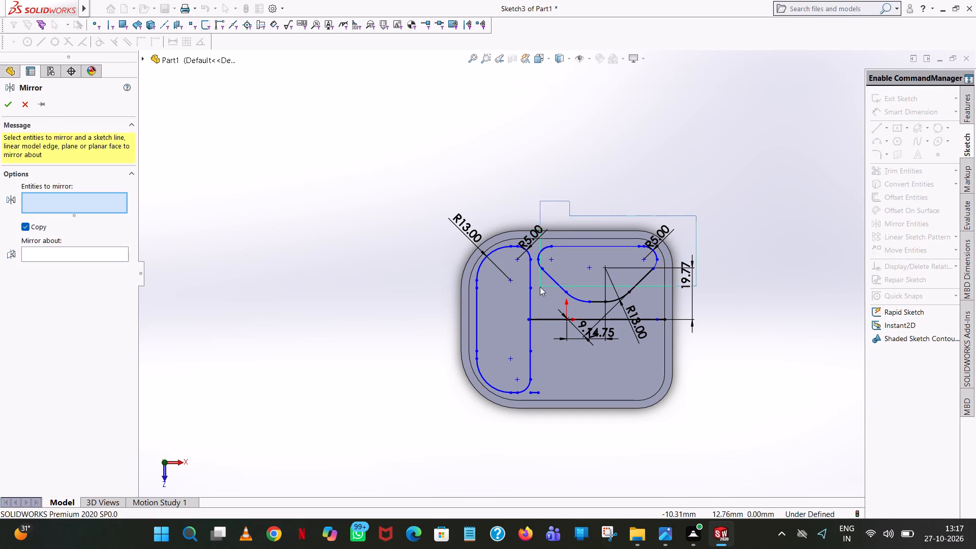
{"action": "left_click_drag", "start_coordinate": [540, 287], "coordinate": [538, 304]}
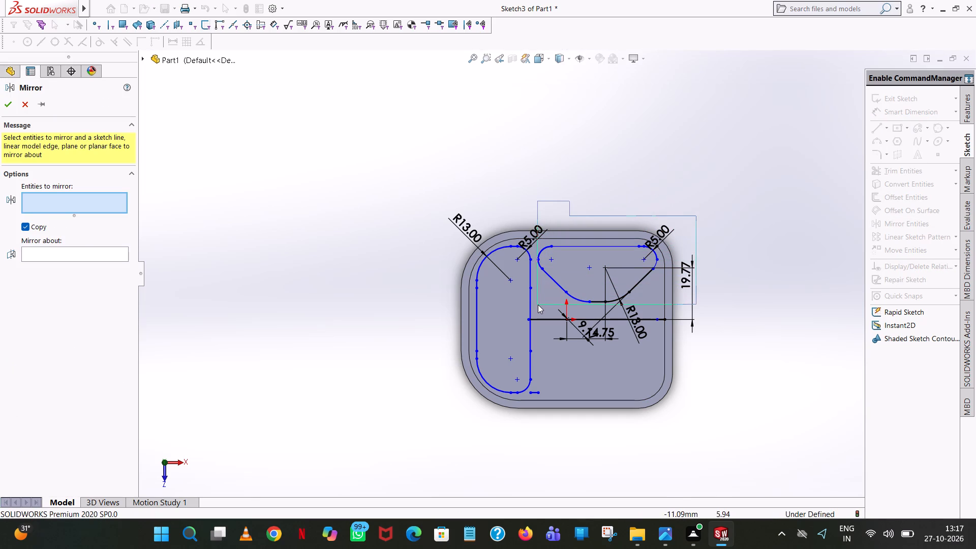
{"action": "left_click_drag", "start_coordinate": [538, 304], "coordinate": [538, 305]}
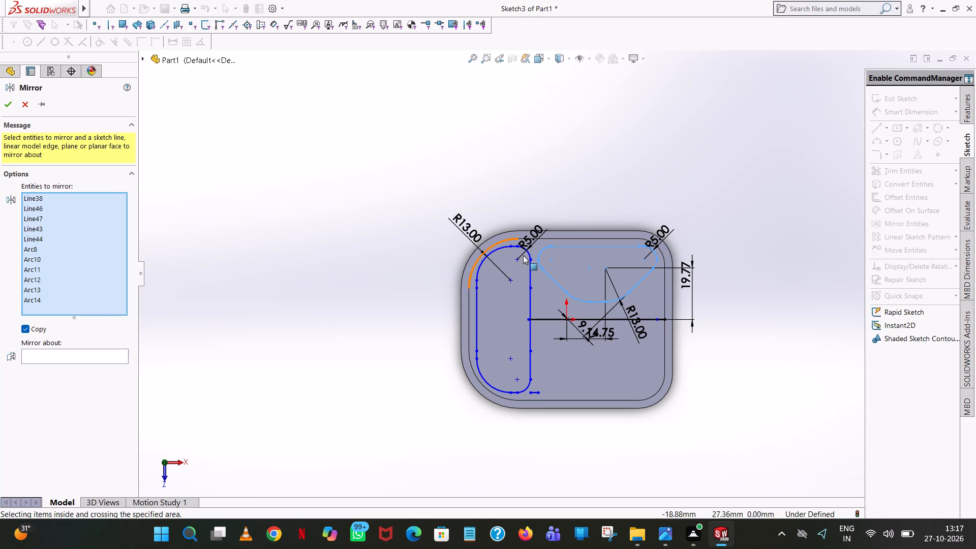
{"action": "left_click", "coordinate": [90, 362]}
{"action": "left_click", "coordinate": [94, 359]}
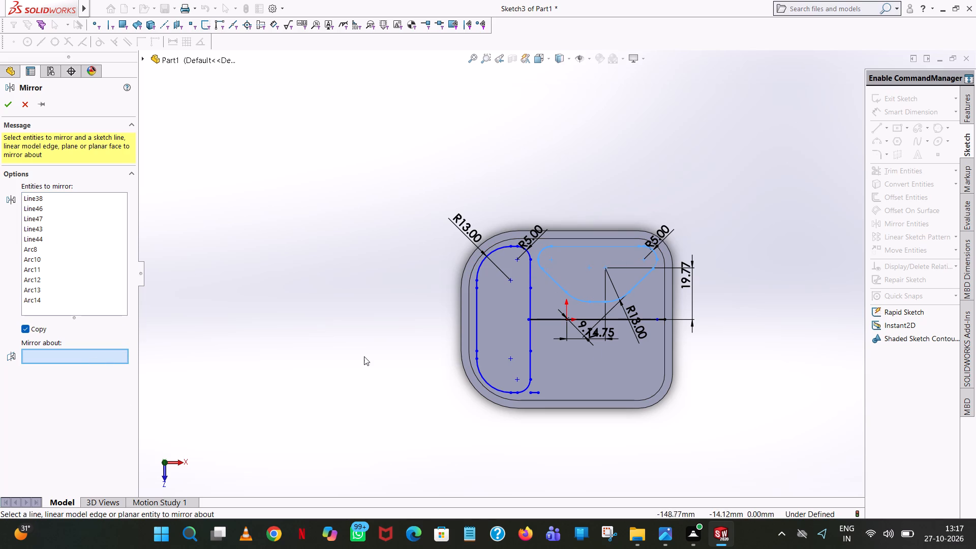
{"action": "left_click", "coordinate": [540, 318]}
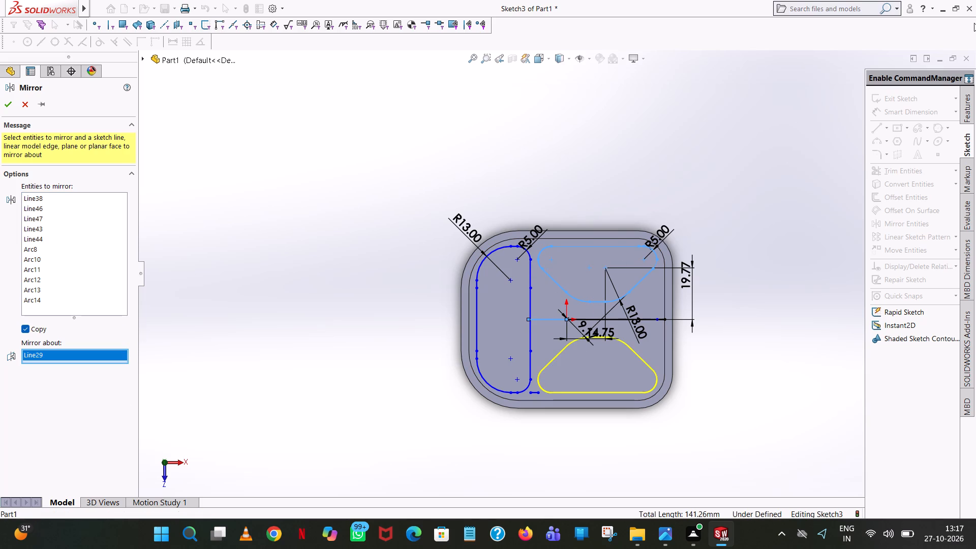
{"action": "left_click", "coordinate": [6, 107]}
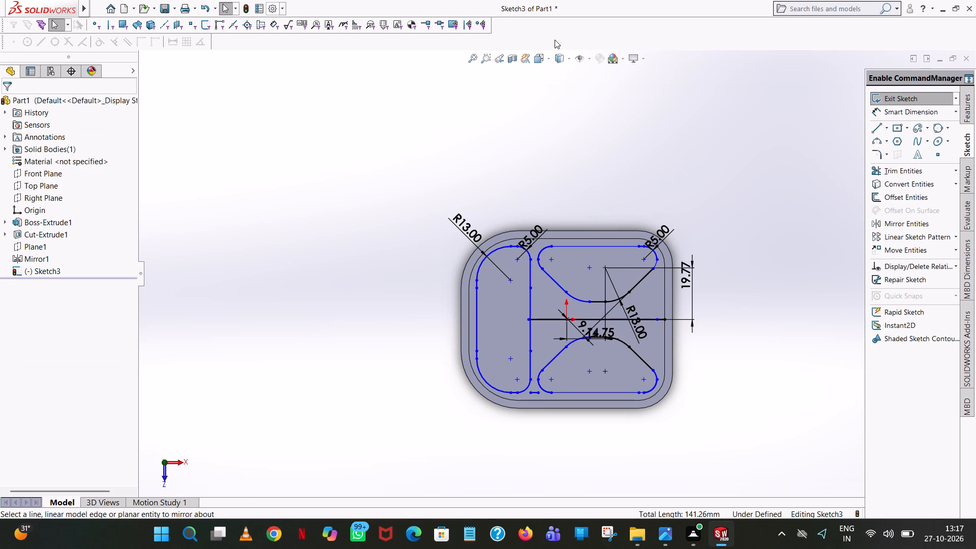
Cut-extrude the elongated rounded region and both tapered regions to a blind depth of 53 mm through the base.
{"action": "left_click", "coordinate": [969, 111]}
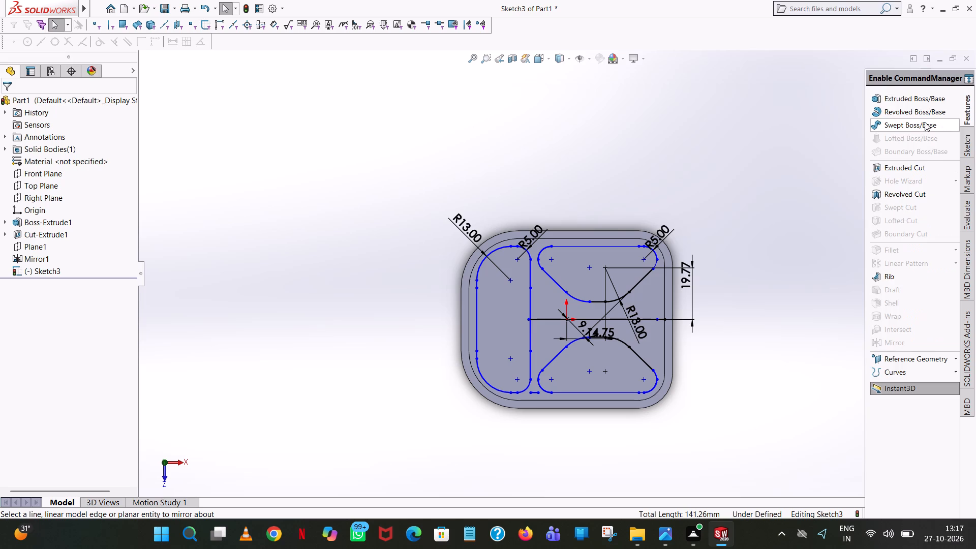
{"action": "left_click", "coordinate": [911, 170]}
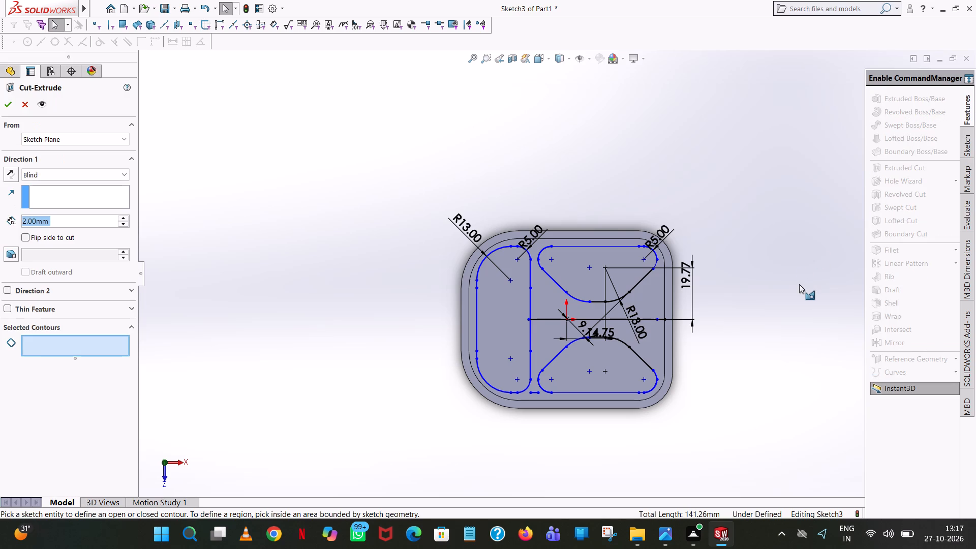
{"action": "middle_click_drag", "start_coordinate": [796, 273], "coordinate": [759, 189]}
{"action": "left_click", "coordinate": [559, 259]}
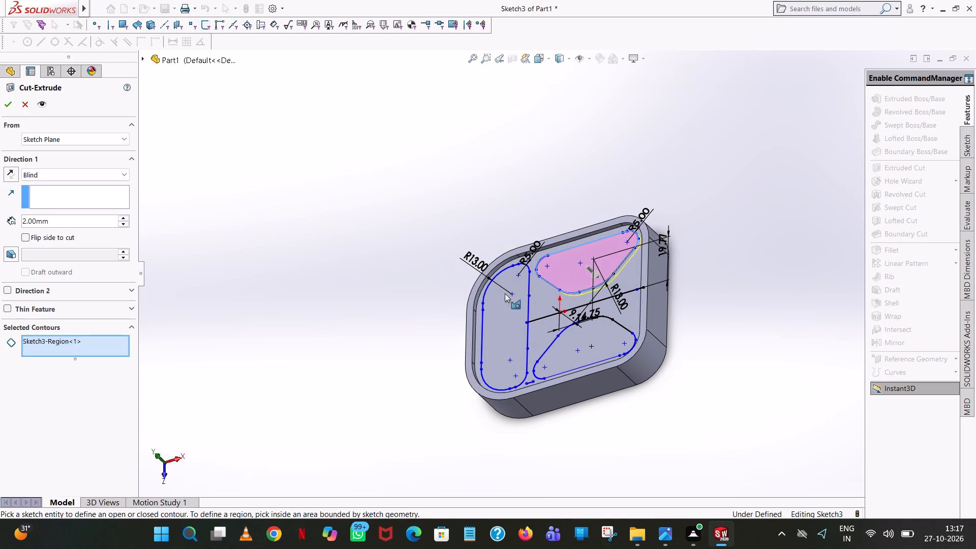
{"action": "left_click", "coordinate": [492, 301]}
{"action": "left_click", "coordinate": [596, 346]}
{"action": "scroll", "coordinate": [663, 352], "scroll_direction": "up", "scroll_amount": 1}
{"action": "middle_click_drag", "start_coordinate": [668, 347], "coordinate": [693, 186]}
{"action": "scroll", "coordinate": [708, 200], "scroll_direction": "up", "scroll_amount": 1}
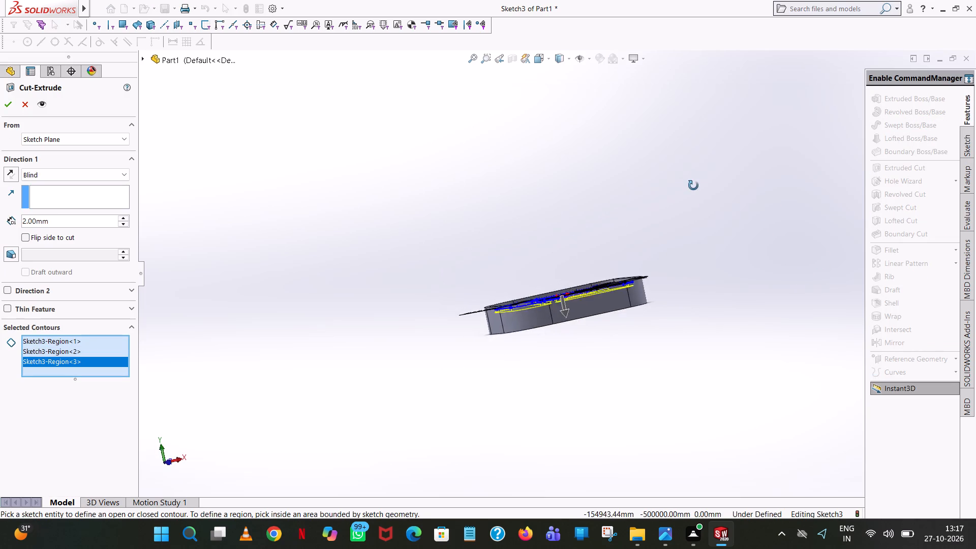
{"action": "middle_click_drag", "start_coordinate": [693, 186], "coordinate": [693, 185]}
{"action": "scroll", "coordinate": [693, 184], "scroll_direction": "up", "scroll_amount": 1}
{"action": "left_click_drag", "start_coordinate": [567, 309], "coordinate": [581, 371]}
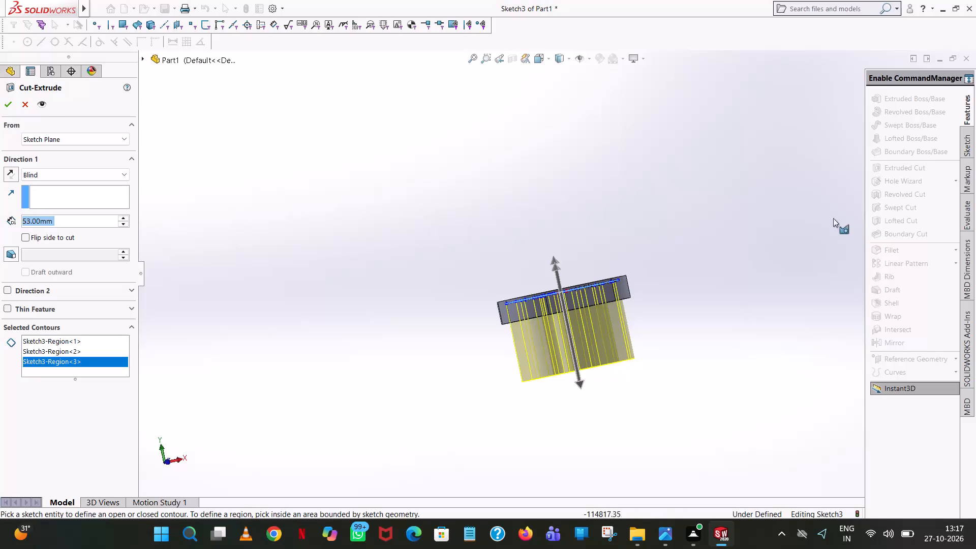
{"action": "left_click", "coordinate": [2, 101]}
{"action": "left_click", "coordinate": [566, 186]}
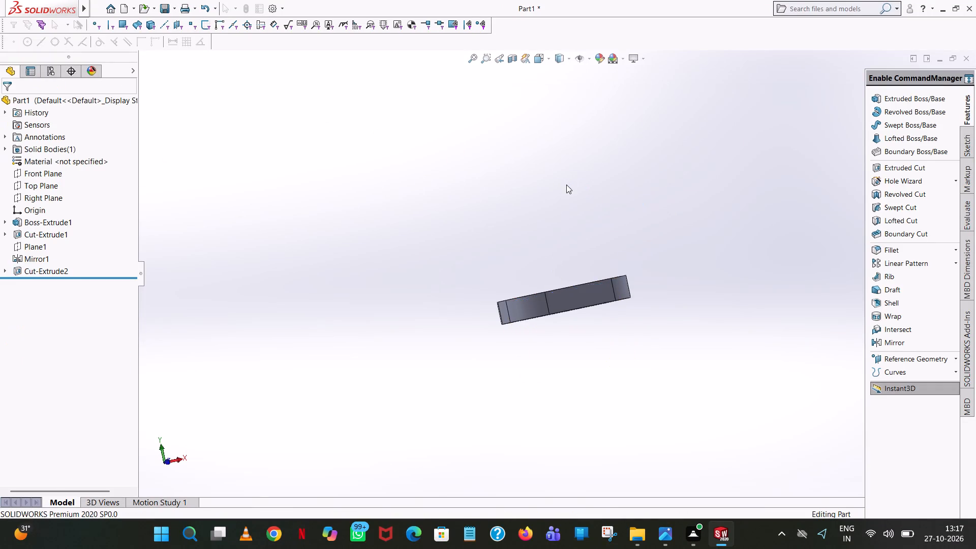
Fillet the top edge loop of the upper tapered opening with a 10 mm radius and tangent propagation.
{"action": "scroll", "coordinate": [567, 185], "scroll_direction": "up", "scroll_amount": 1}
{"action": "middle_click_drag", "start_coordinate": [569, 247], "coordinate": [528, 364]}
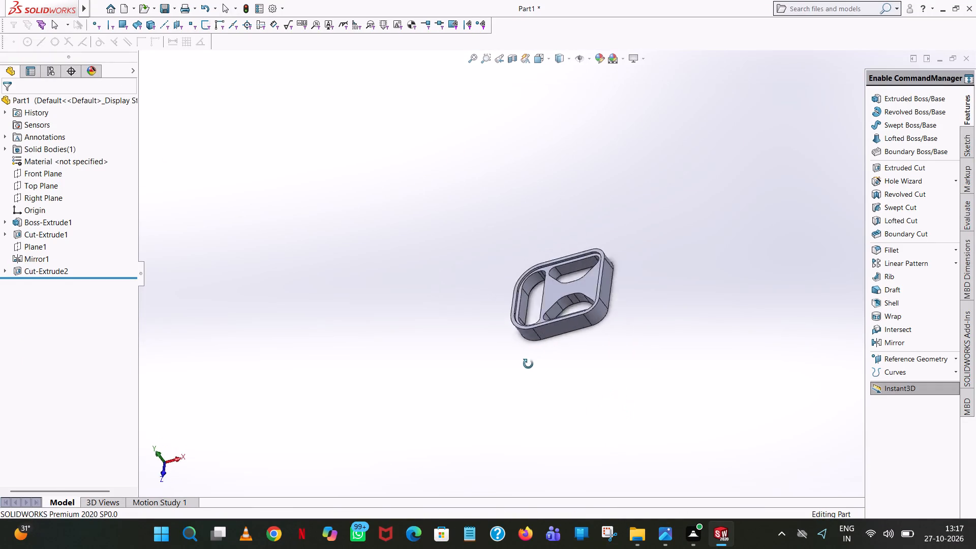
{"action": "middle_click_drag", "start_coordinate": [528, 364], "coordinate": [557, 432]}
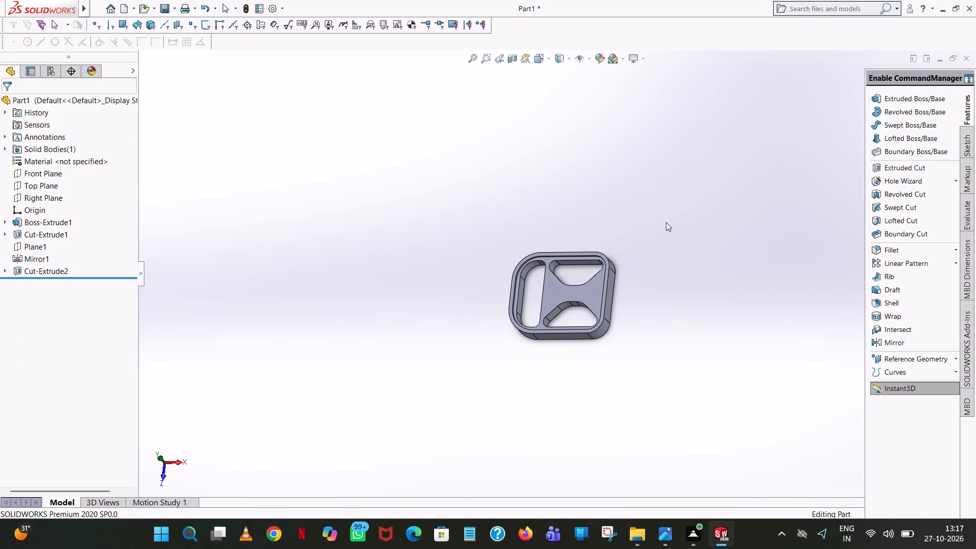
{"action": "scroll", "coordinate": [603, 259], "scroll_direction": "down", "scroll_amount": 3}
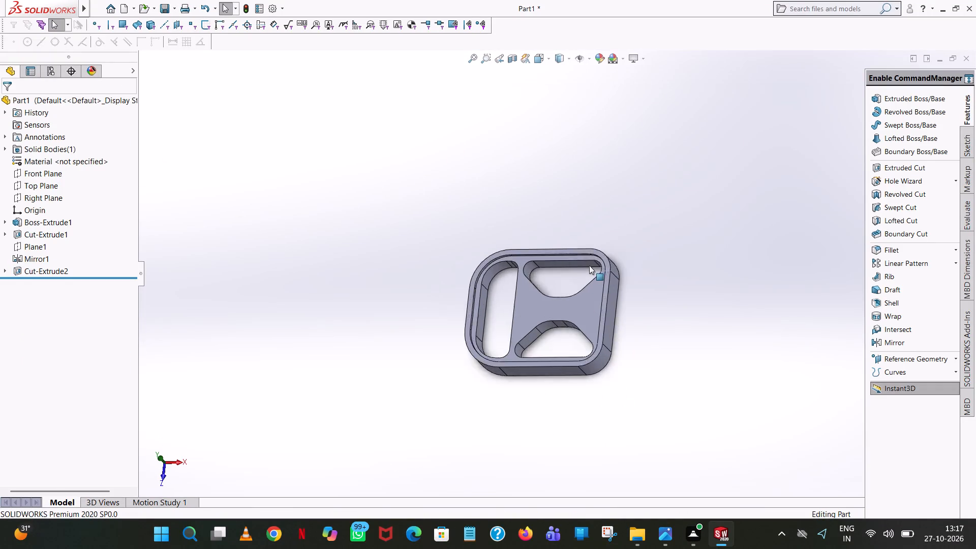
{"action": "scroll", "coordinate": [589, 265], "scroll_direction": "down", "scroll_amount": 5}
{"action": "middle_click_drag", "start_coordinate": [589, 265], "coordinate": [615, 296]}
{"action": "left_click", "coordinate": [899, 248]}
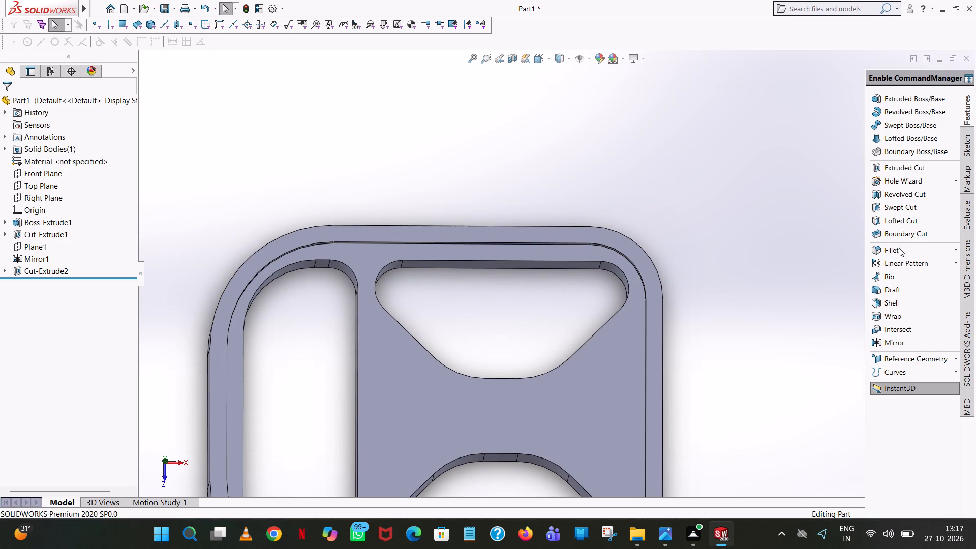
{"action": "left_click", "coordinate": [490, 260]}
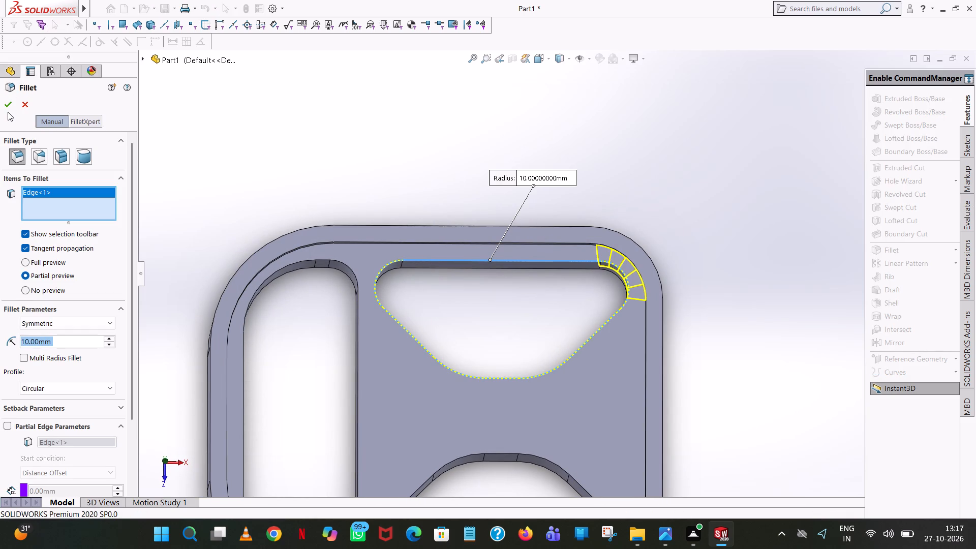
{"action": "left_click", "coordinate": [7, 106]}
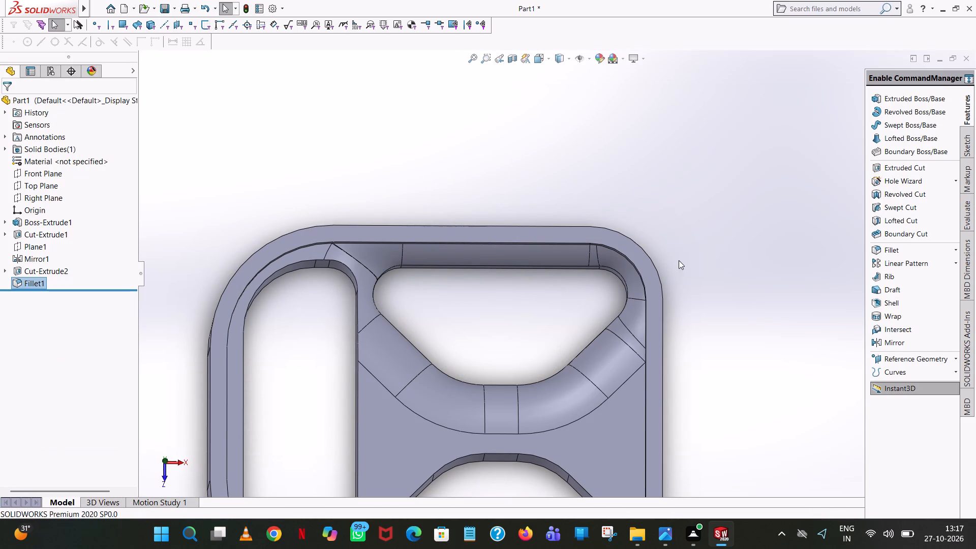
Fillet the top edge loop of the lower tapered opening with a 10 mm radius.
{"action": "left_click", "coordinate": [910, 250]}
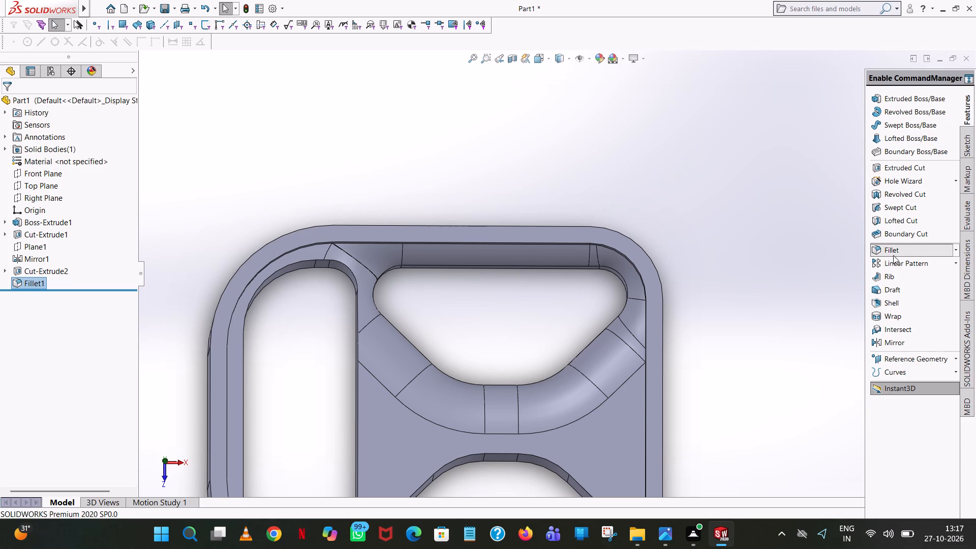
{"action": "left_click", "coordinate": [517, 452]}
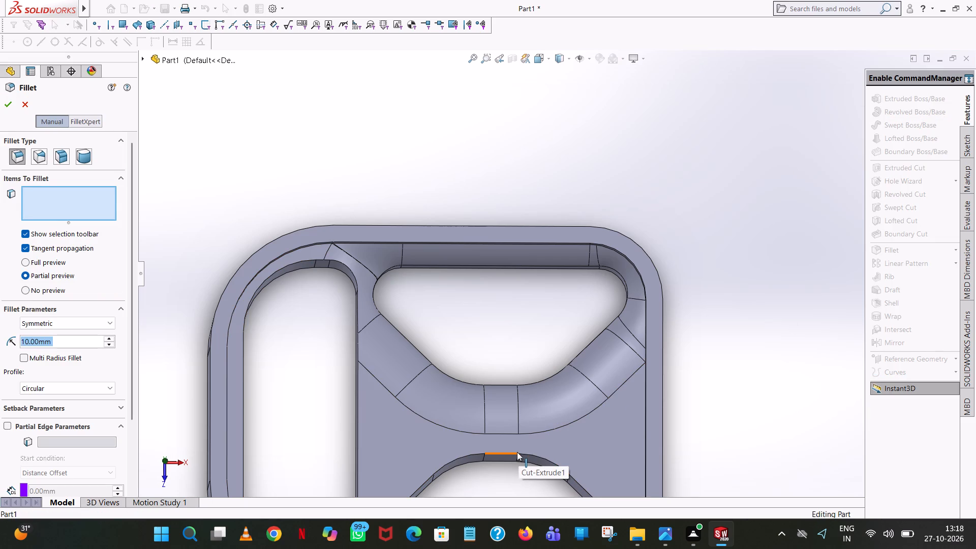
{"action": "left_click", "coordinate": [7, 102]}
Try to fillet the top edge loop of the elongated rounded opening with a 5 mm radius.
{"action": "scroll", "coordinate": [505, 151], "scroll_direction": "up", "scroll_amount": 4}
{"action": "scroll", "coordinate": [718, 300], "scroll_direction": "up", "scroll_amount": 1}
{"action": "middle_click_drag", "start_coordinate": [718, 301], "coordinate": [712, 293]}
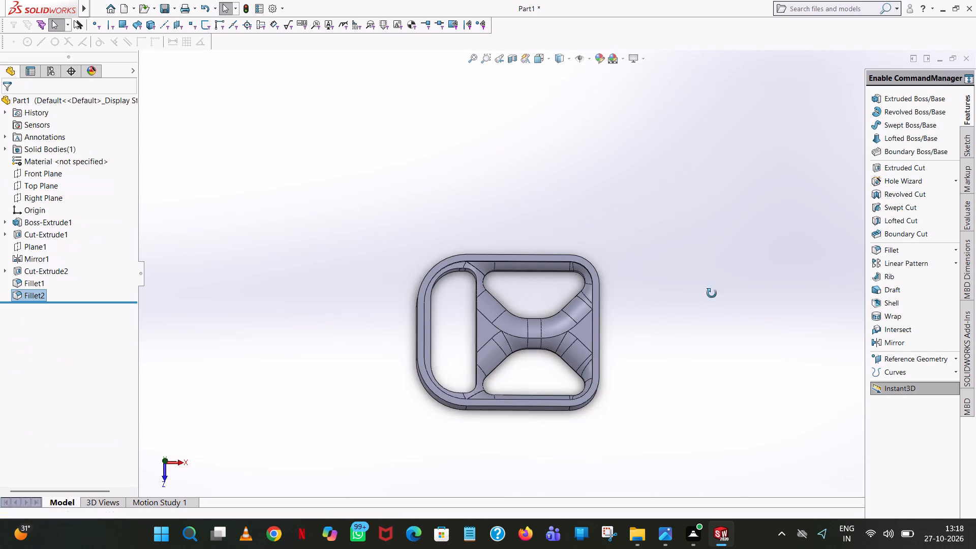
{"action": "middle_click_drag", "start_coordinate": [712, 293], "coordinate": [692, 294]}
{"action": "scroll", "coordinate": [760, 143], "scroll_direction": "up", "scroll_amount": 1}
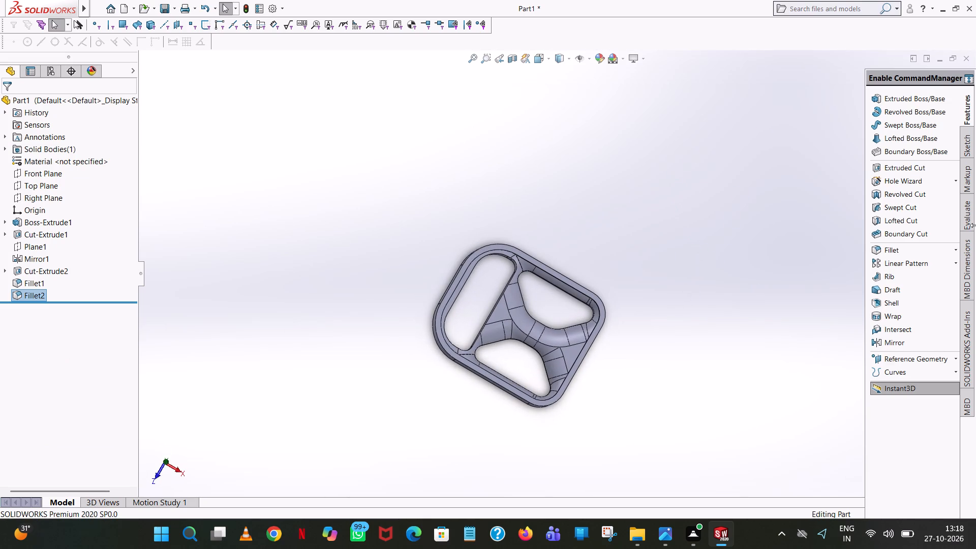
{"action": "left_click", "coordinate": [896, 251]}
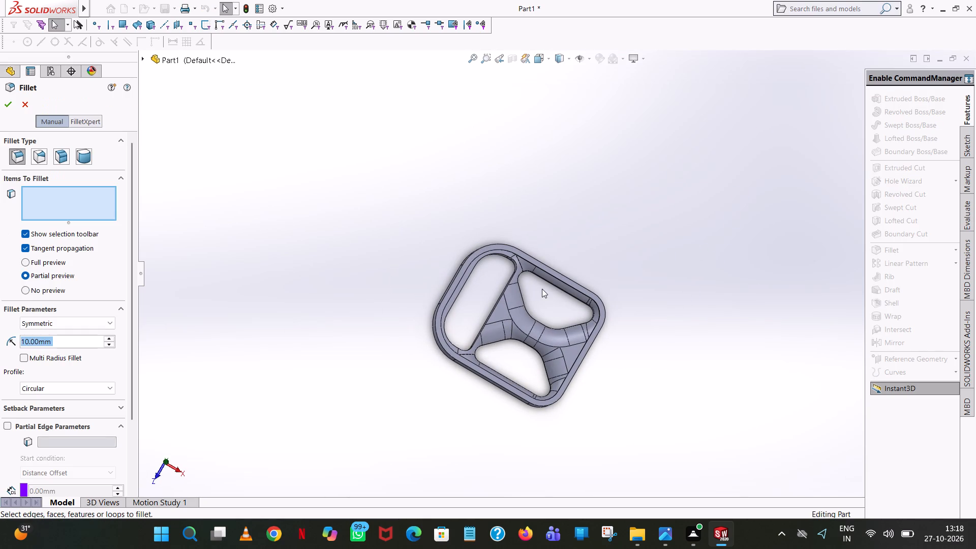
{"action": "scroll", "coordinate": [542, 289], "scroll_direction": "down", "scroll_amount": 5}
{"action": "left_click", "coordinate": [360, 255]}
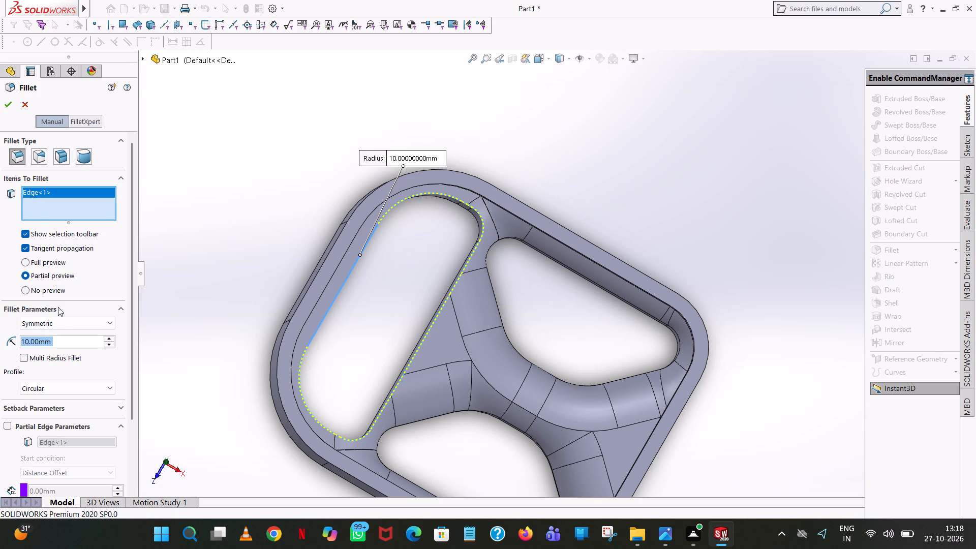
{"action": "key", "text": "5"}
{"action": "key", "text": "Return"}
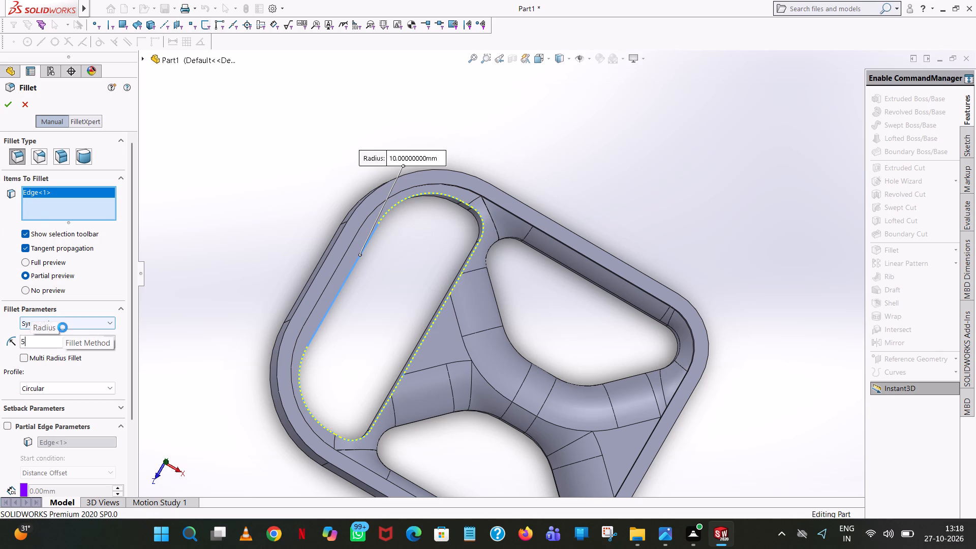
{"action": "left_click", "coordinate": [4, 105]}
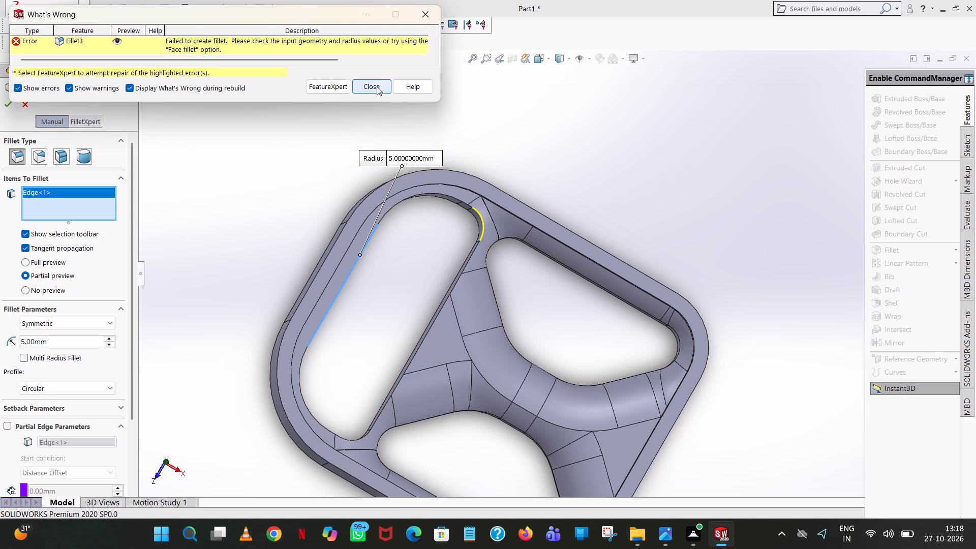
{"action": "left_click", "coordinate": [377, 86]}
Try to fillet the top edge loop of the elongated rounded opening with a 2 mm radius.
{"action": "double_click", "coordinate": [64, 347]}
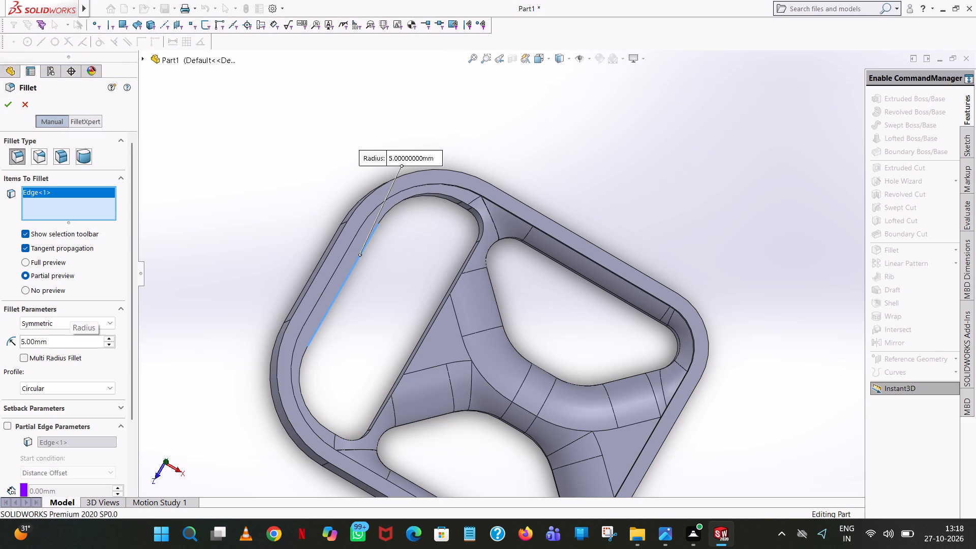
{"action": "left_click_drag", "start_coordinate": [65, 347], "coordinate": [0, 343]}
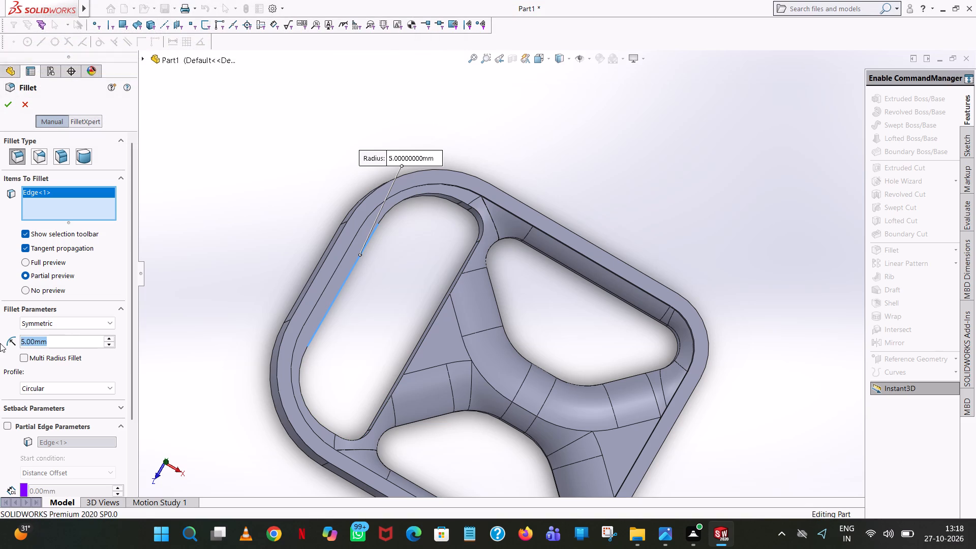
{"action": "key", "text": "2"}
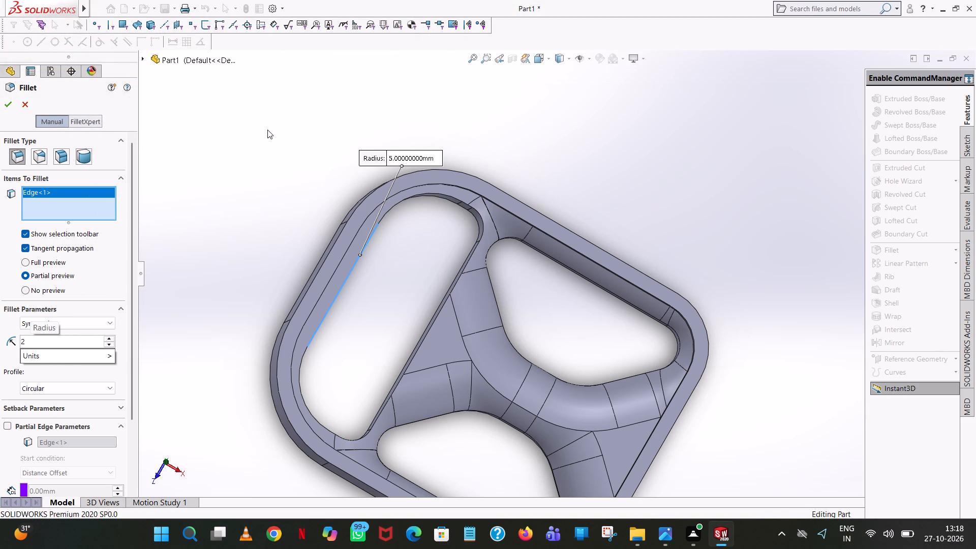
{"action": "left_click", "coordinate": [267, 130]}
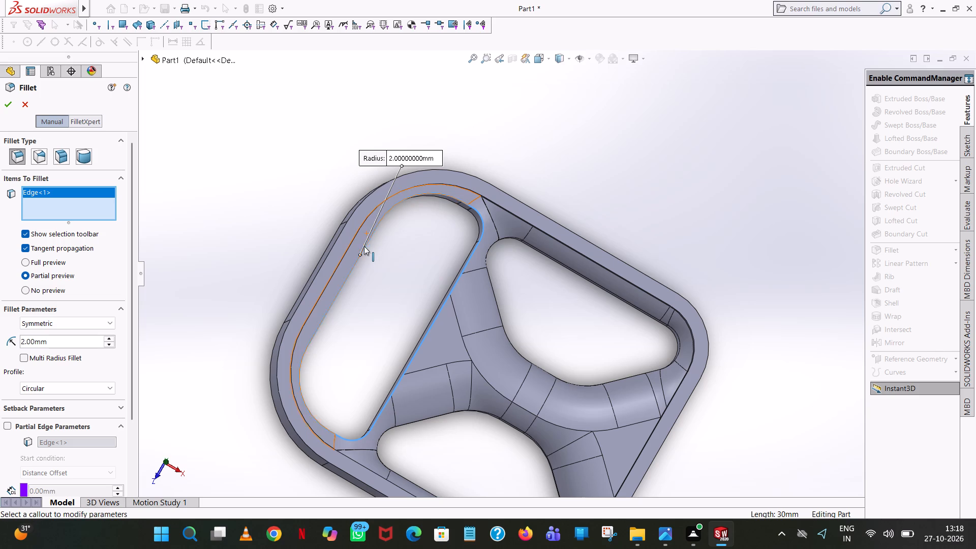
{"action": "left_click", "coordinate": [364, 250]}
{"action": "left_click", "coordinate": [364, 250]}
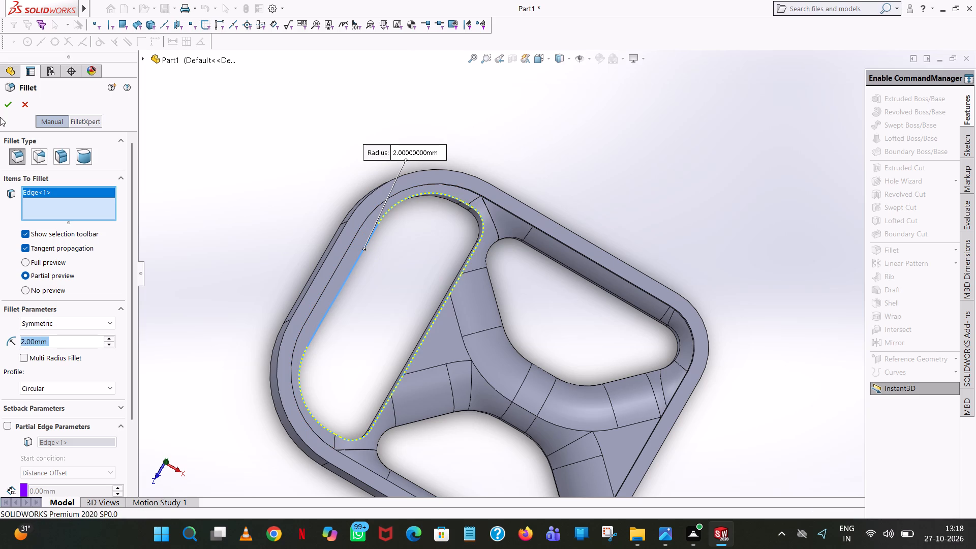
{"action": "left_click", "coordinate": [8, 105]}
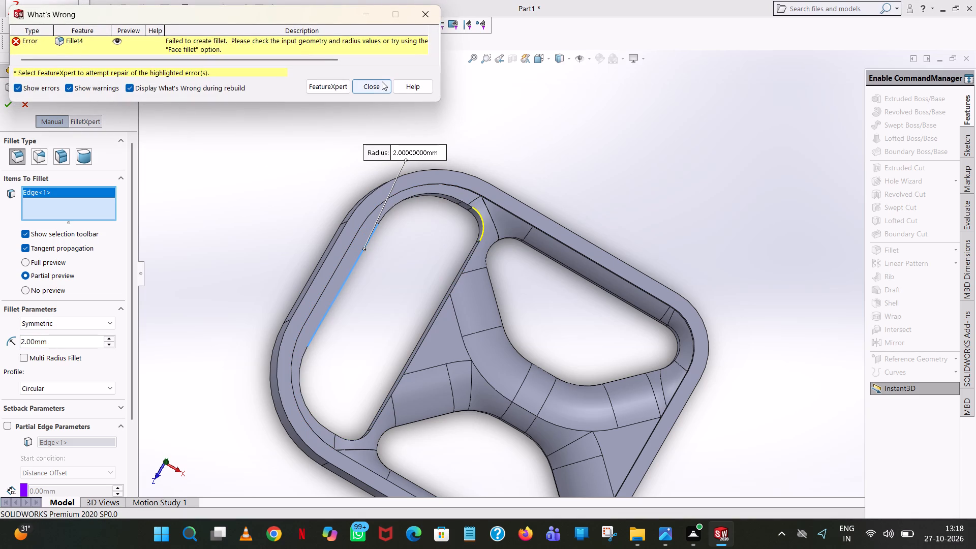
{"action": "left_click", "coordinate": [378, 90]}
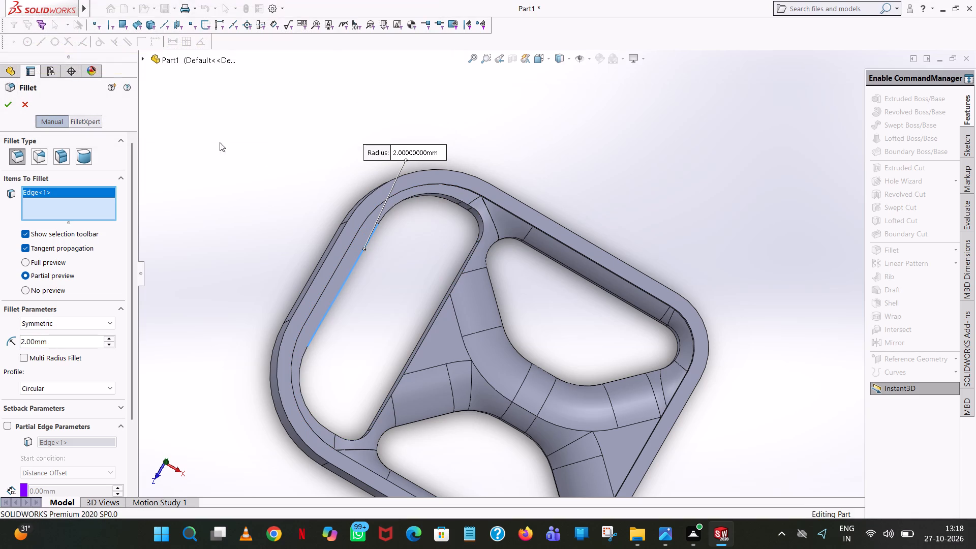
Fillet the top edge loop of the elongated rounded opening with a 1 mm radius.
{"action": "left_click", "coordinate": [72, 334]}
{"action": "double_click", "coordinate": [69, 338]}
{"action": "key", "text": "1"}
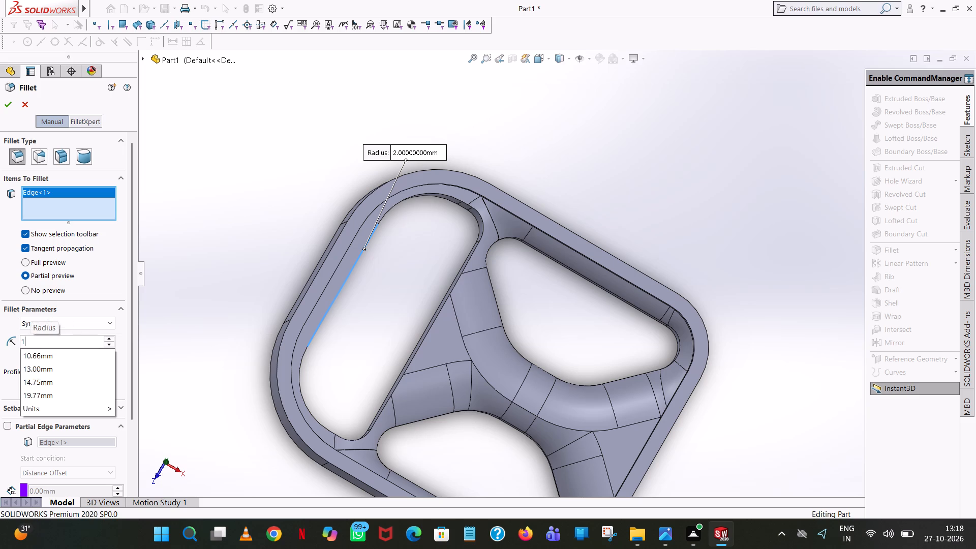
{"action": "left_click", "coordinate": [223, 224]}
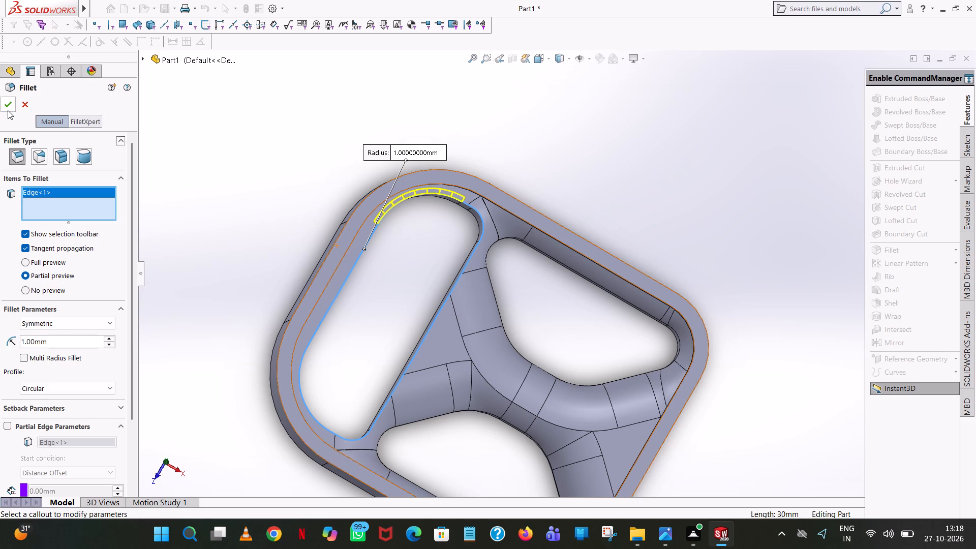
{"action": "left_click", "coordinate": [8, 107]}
Examine the filleted openings and the underside of the base from several angles.
{"action": "middle_click_drag", "start_coordinate": [207, 273], "coordinate": [298, 202]}
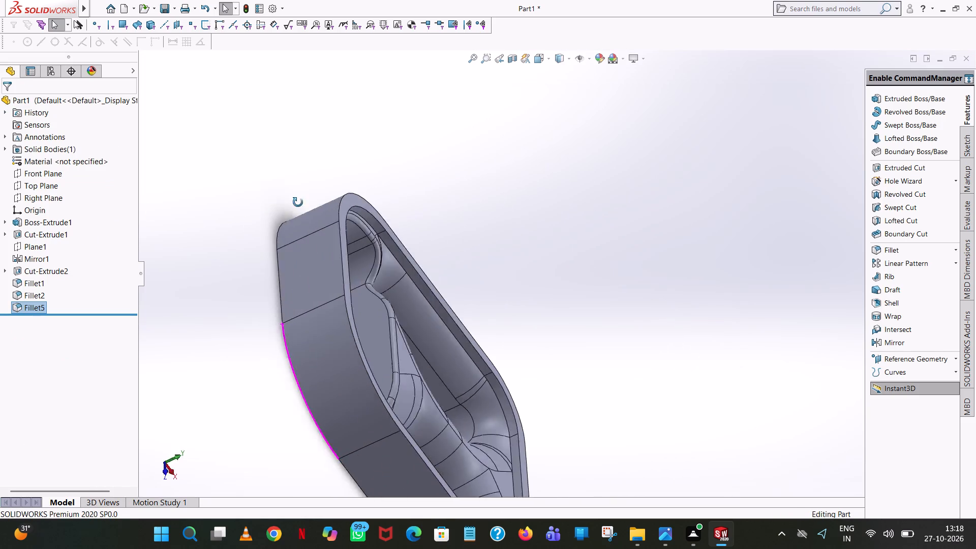
{"action": "middle_click_drag", "start_coordinate": [298, 202], "coordinate": [391, 256]}
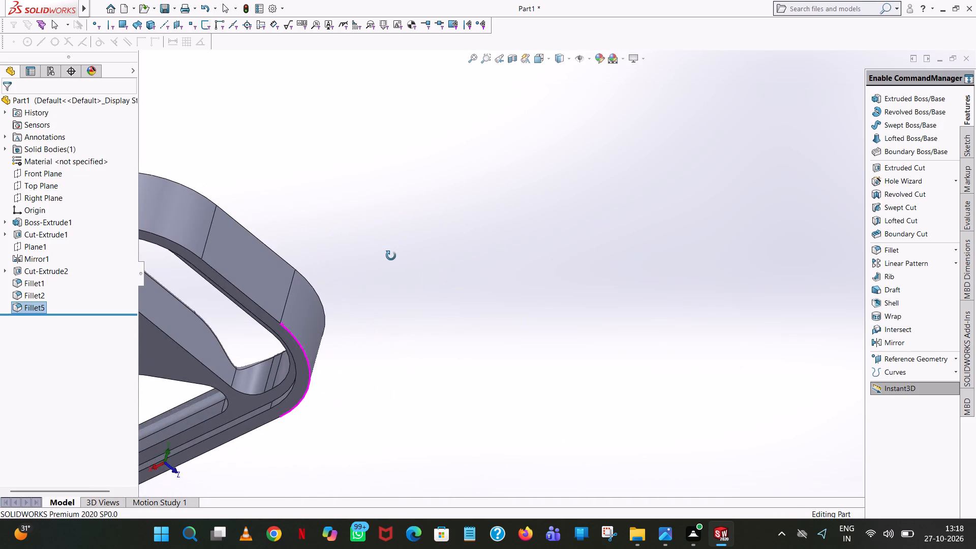
{"action": "middle_click_drag", "start_coordinate": [391, 256], "coordinate": [380, 297]}
{"action": "scroll", "coordinate": [380, 297], "scroll_direction": "up", "scroll_amount": 5}
{"action": "middle_click_drag", "start_coordinate": [407, 259], "coordinate": [490, 54]}
{"action": "scroll", "coordinate": [439, 206], "scroll_direction": "up", "scroll_amount": 1}
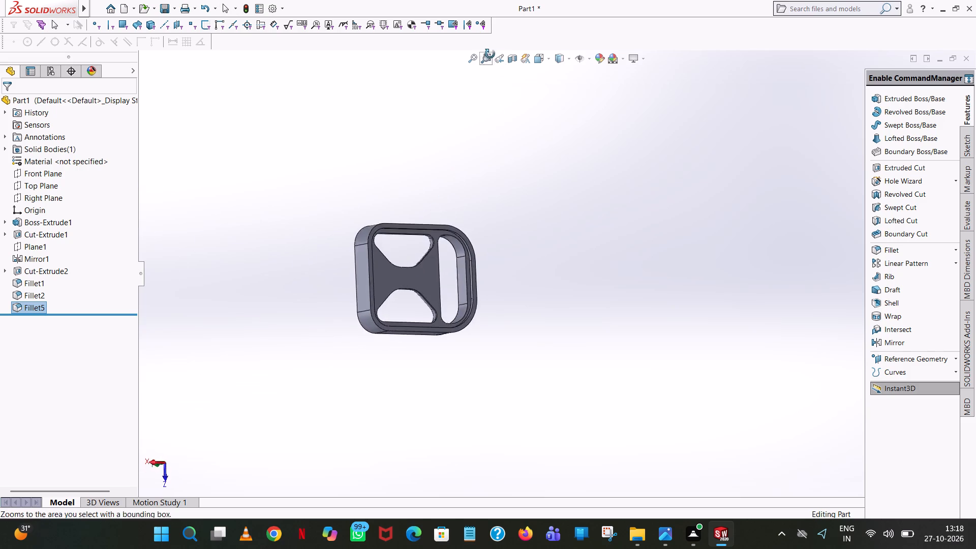
{"action": "middle_click_drag", "start_coordinate": [490, 54], "coordinate": [608, 339]}
{"action": "scroll", "coordinate": [597, 309], "scroll_direction": "up", "scroll_amount": 1}
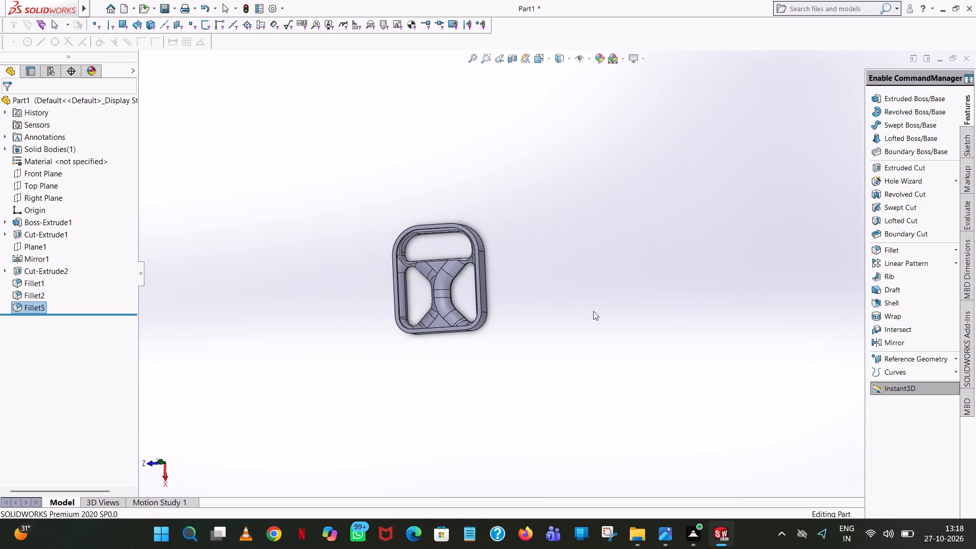
Undo the fillets on the elongated opening and both tapered openings, back to the cut-extruded base.
{"action": "left_click", "coordinate": [204, 1]}
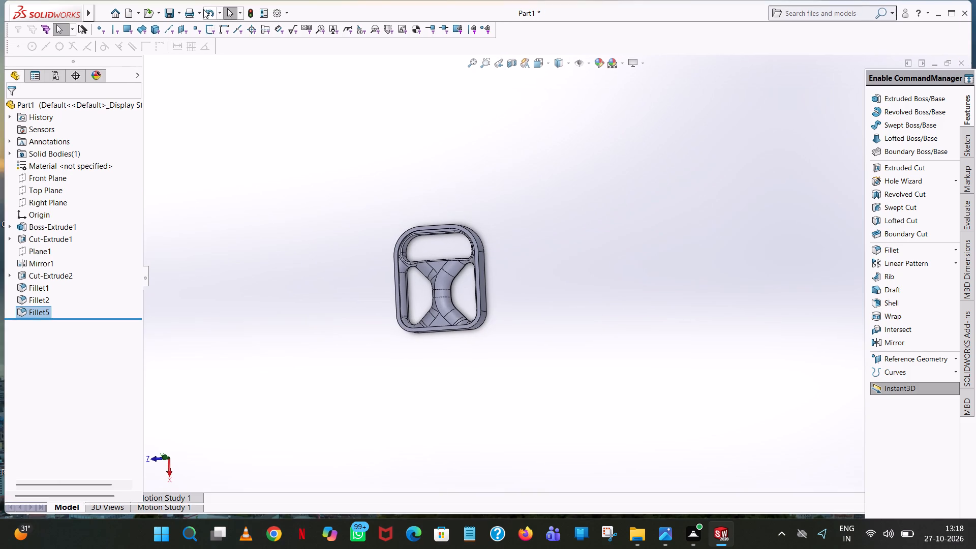
{"action": "left_click", "coordinate": [210, 12]}
{"action": "left_click", "coordinate": [210, 12]}
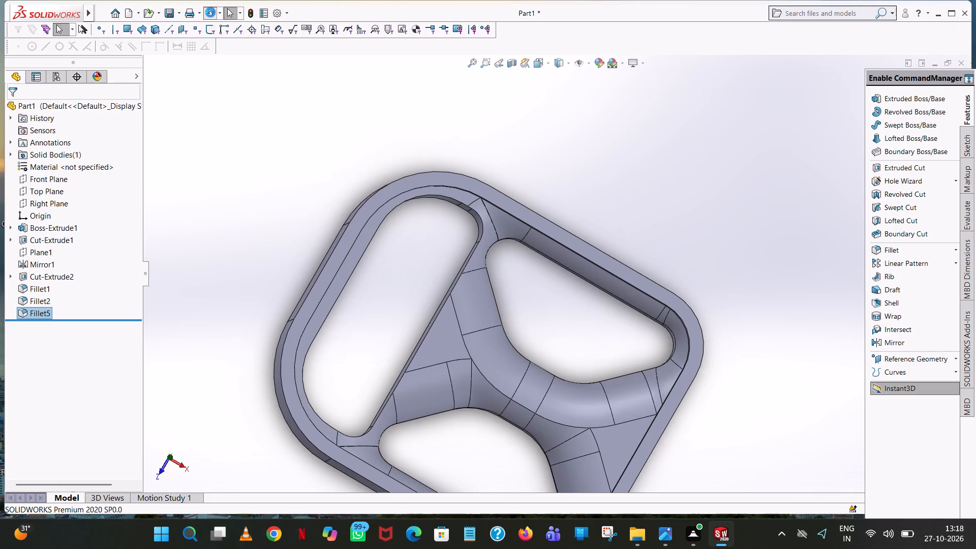
{"action": "left_click", "coordinate": [210, 12]}
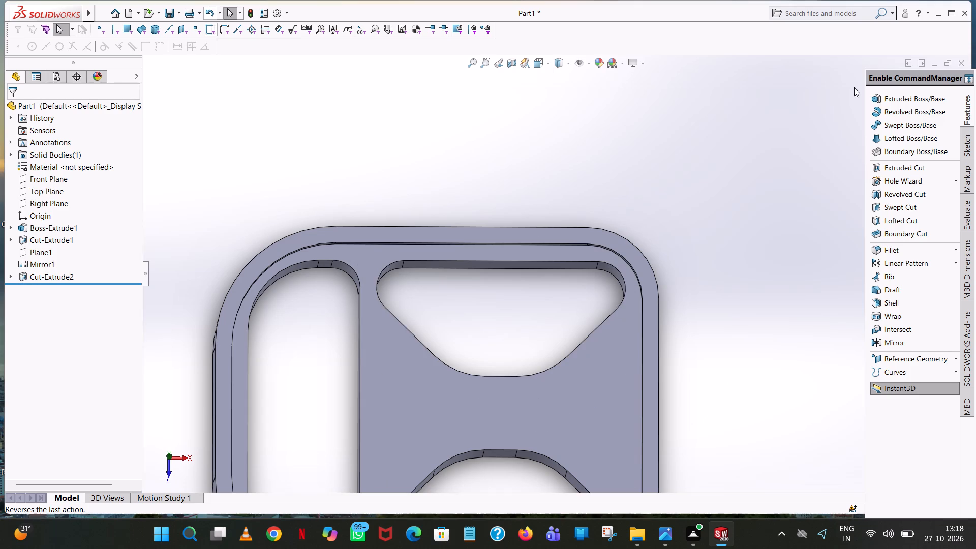
Fillet the top edge loop of the upper tapered opening with a 5 mm radius and tangent propagation.
{"action": "left_click", "coordinate": [897, 256]}
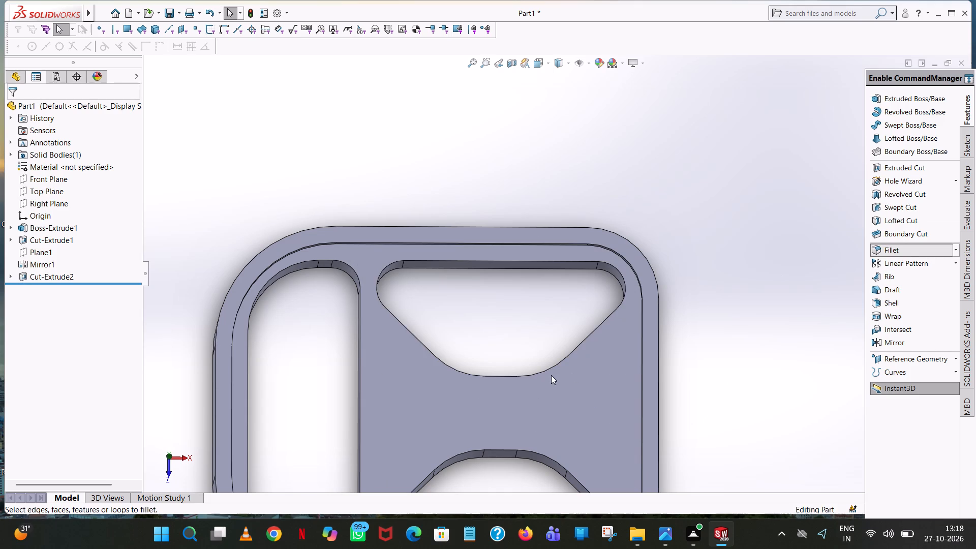
{"action": "key", "text": "5"}
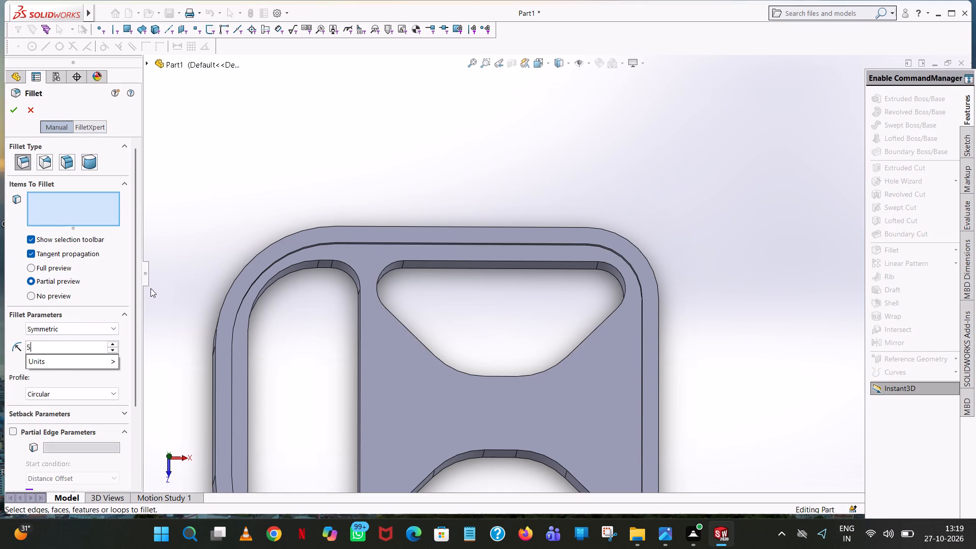
{"action": "left_click", "coordinate": [410, 171]}
{"action": "left_click", "coordinate": [411, 333]}
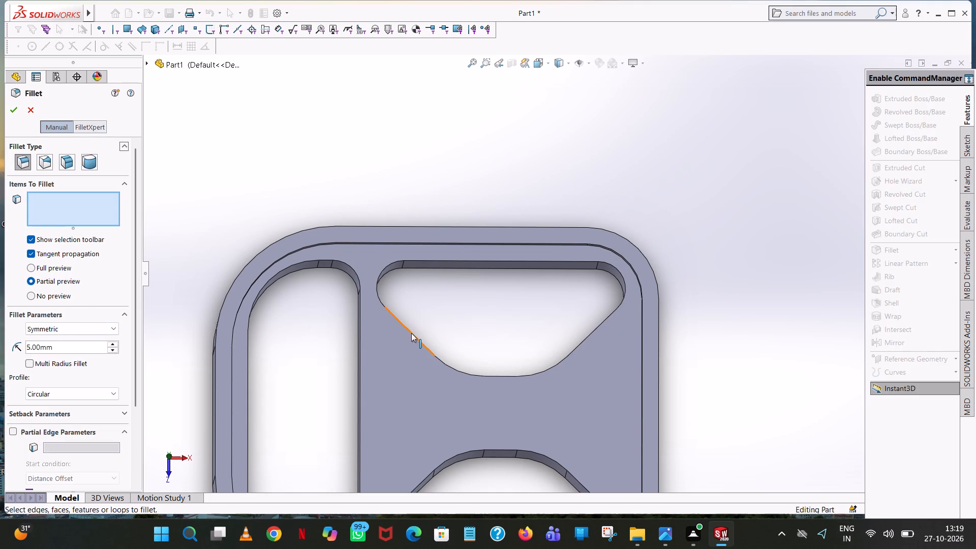
{"action": "left_click", "coordinate": [19, 115]}
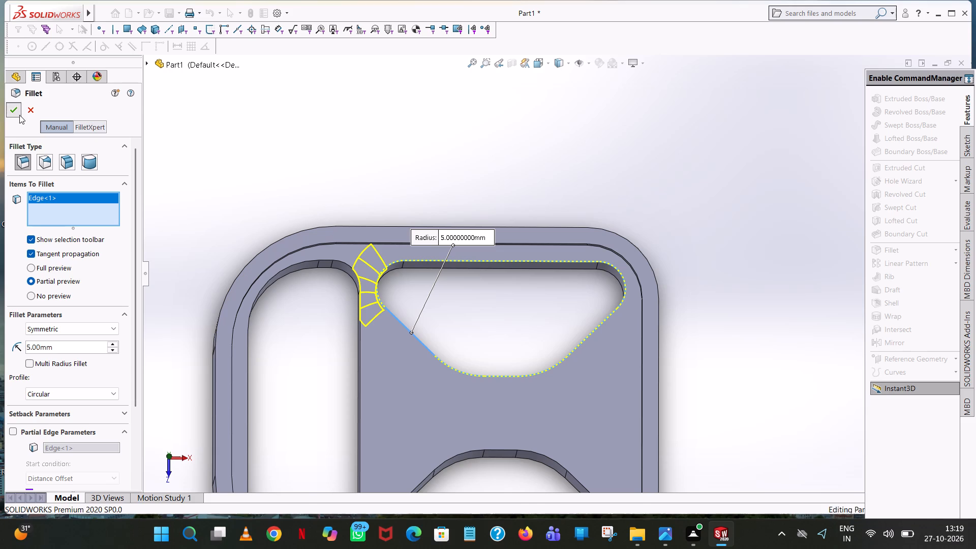
Fillet the top edge loop of the lower tapered opening with a 5 mm radius and tangent propagation.
{"action": "scroll", "coordinate": [515, 270], "scroll_direction": "up", "scroll_amount": 4}
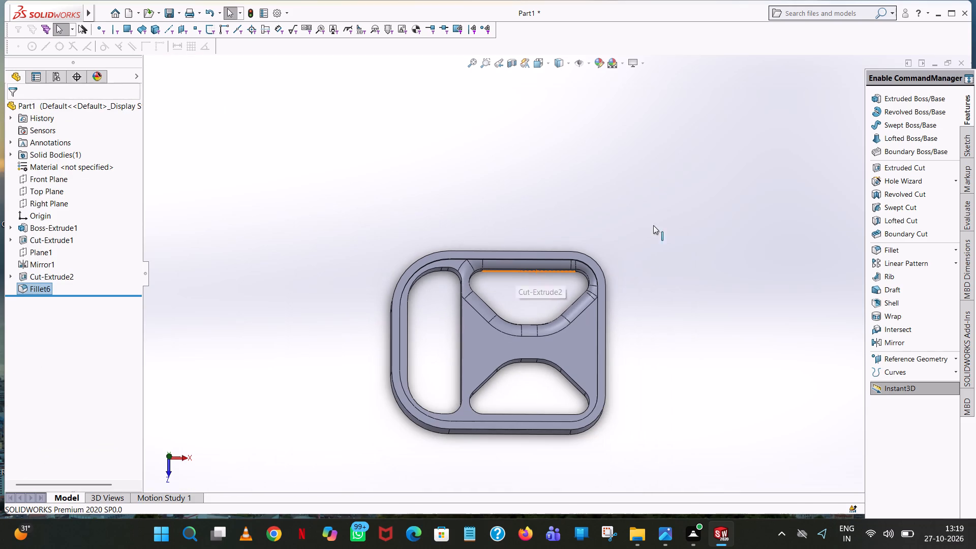
{"action": "left_click", "coordinate": [897, 251]}
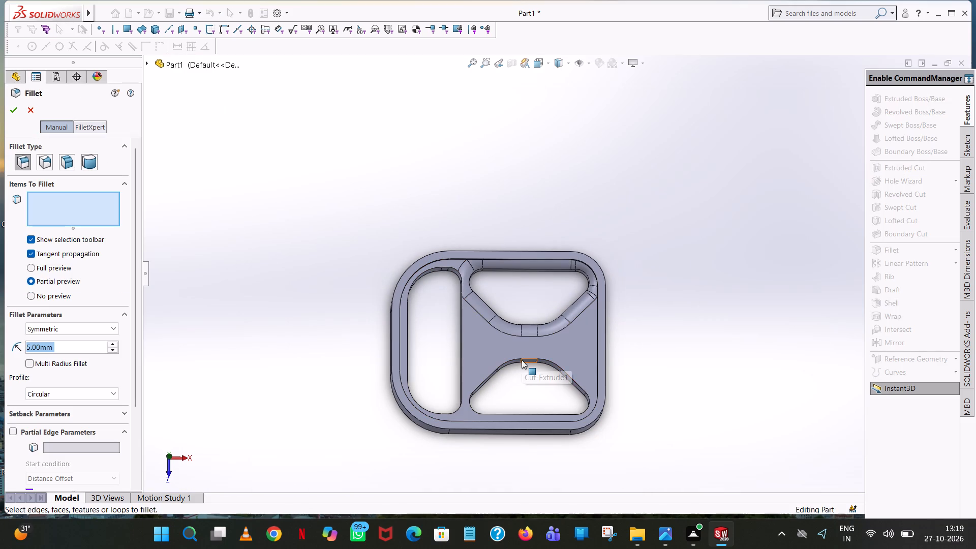
{"action": "left_click", "coordinate": [506, 363]}
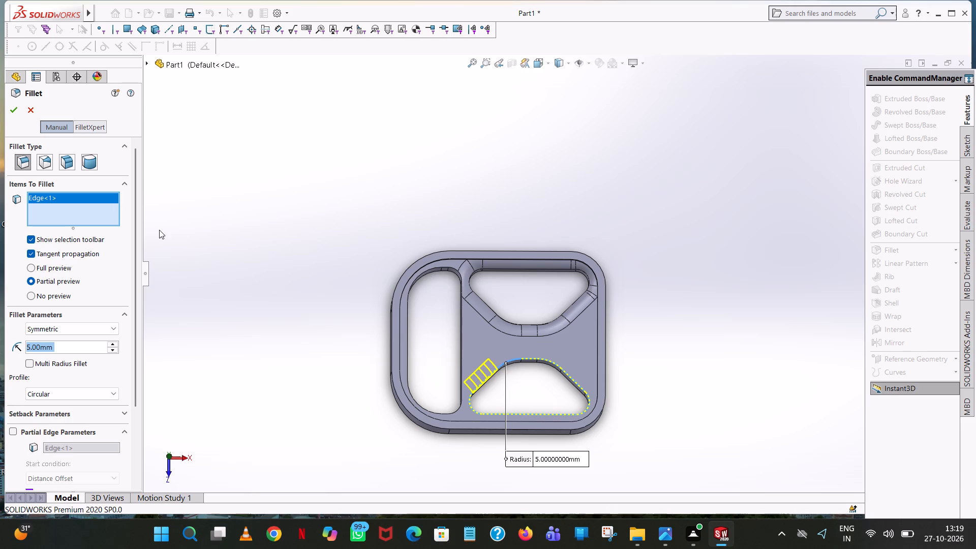
{"action": "left_click", "coordinate": [12, 112]}
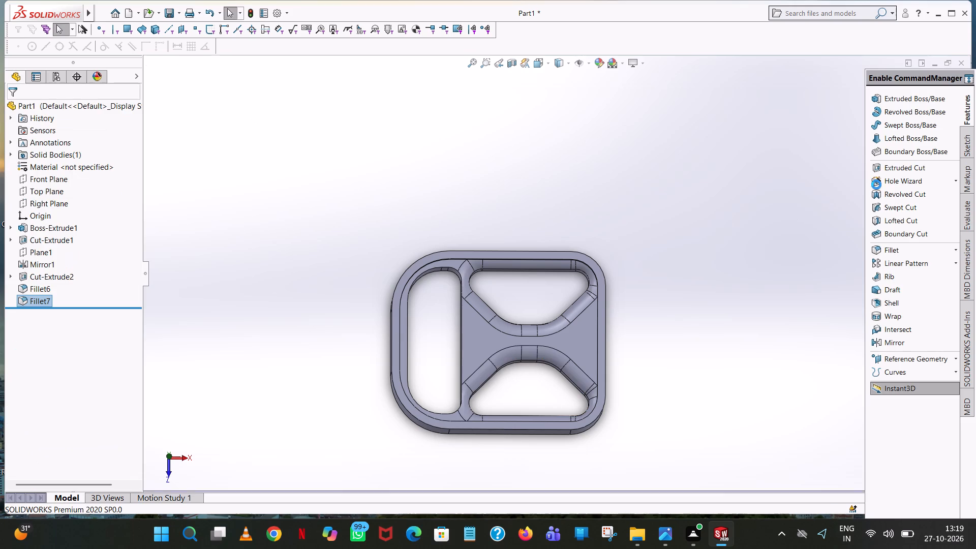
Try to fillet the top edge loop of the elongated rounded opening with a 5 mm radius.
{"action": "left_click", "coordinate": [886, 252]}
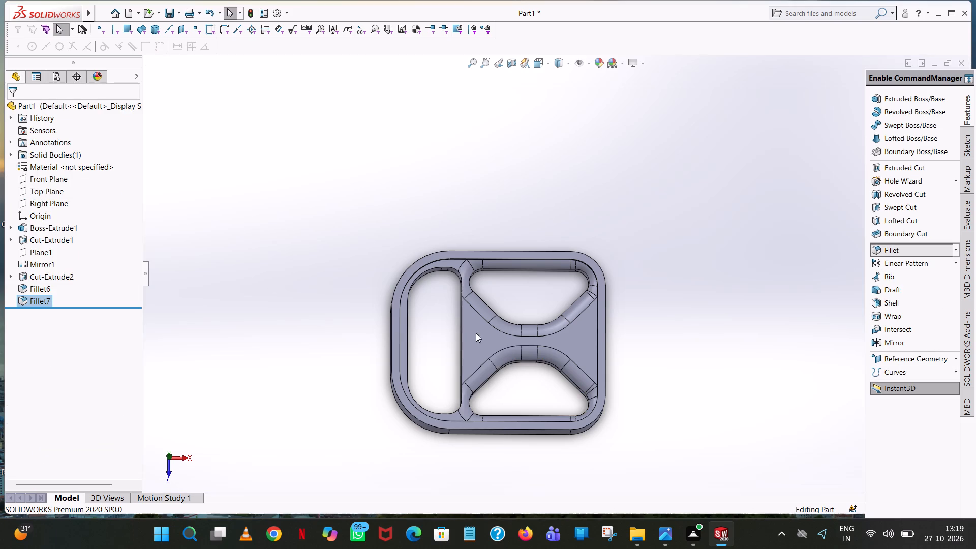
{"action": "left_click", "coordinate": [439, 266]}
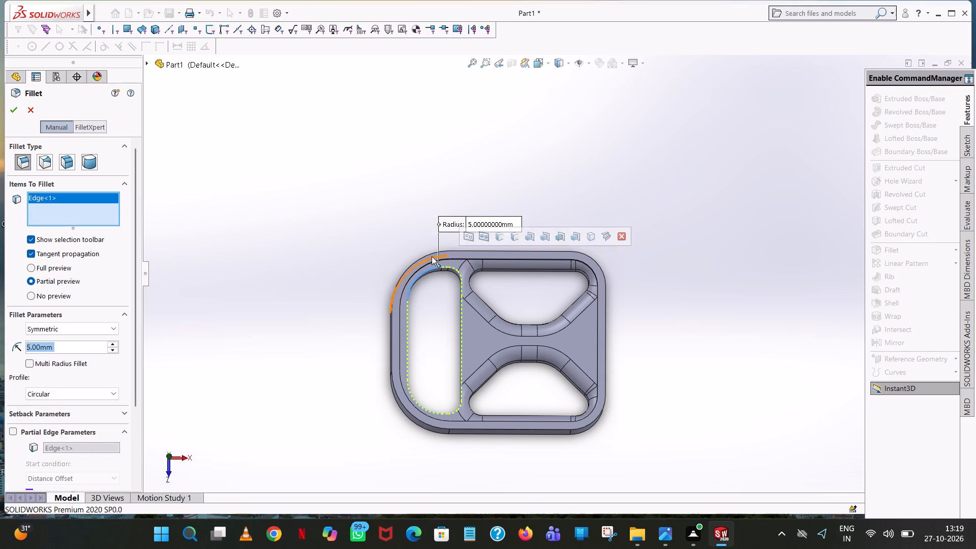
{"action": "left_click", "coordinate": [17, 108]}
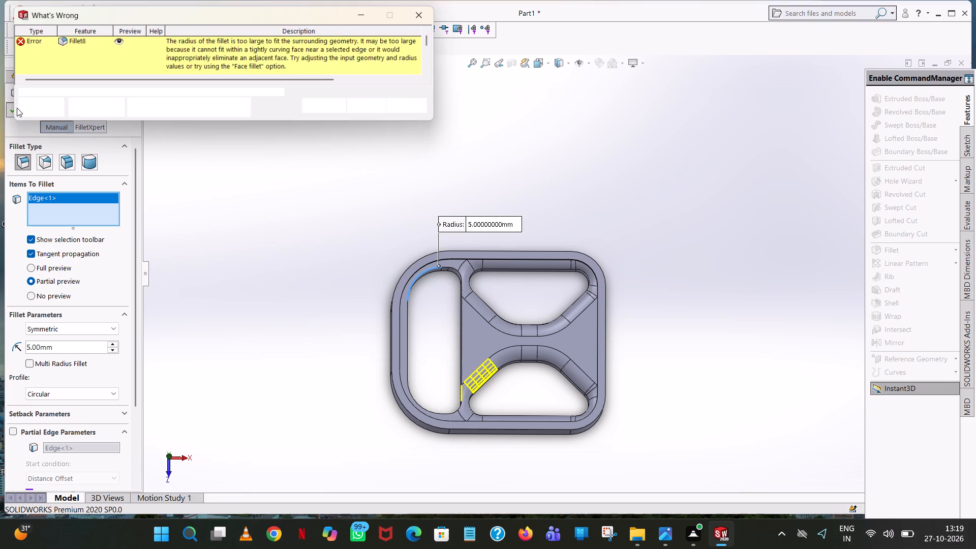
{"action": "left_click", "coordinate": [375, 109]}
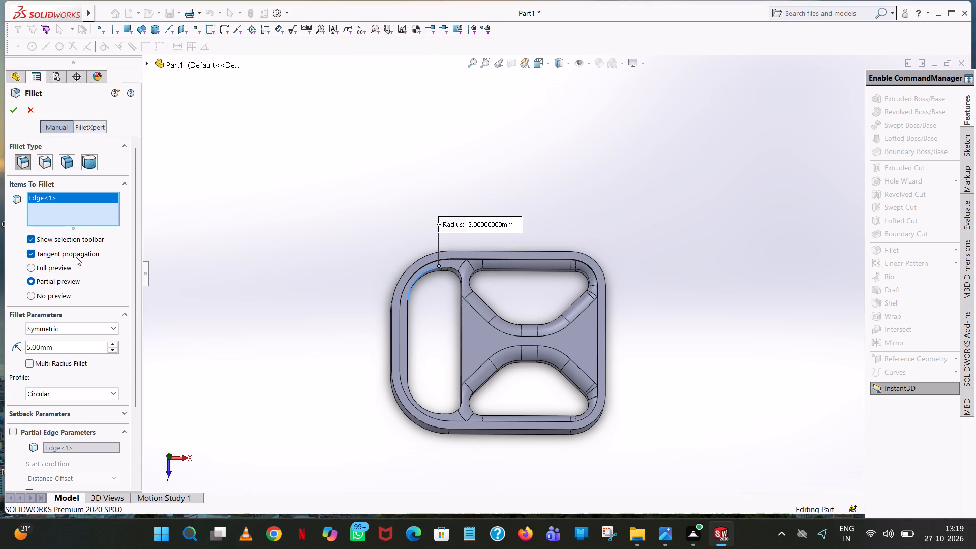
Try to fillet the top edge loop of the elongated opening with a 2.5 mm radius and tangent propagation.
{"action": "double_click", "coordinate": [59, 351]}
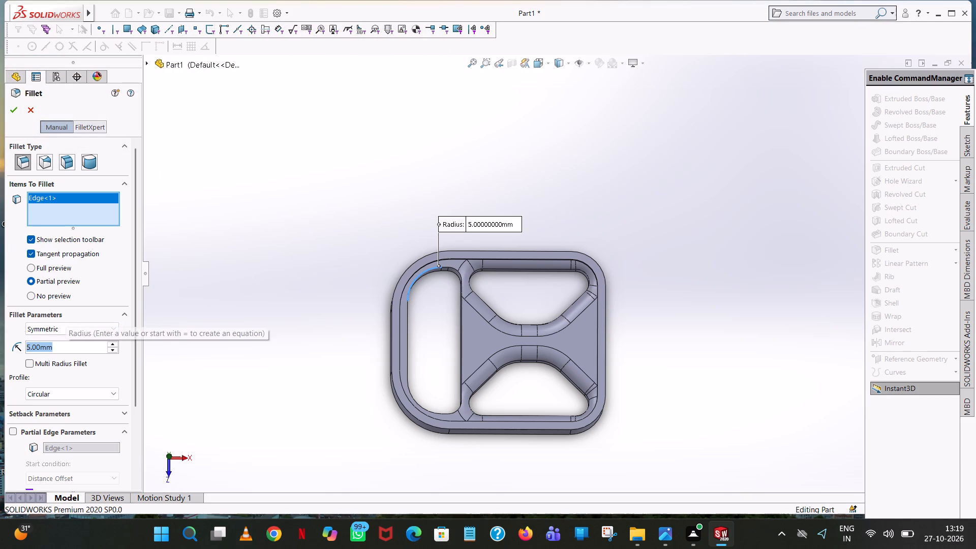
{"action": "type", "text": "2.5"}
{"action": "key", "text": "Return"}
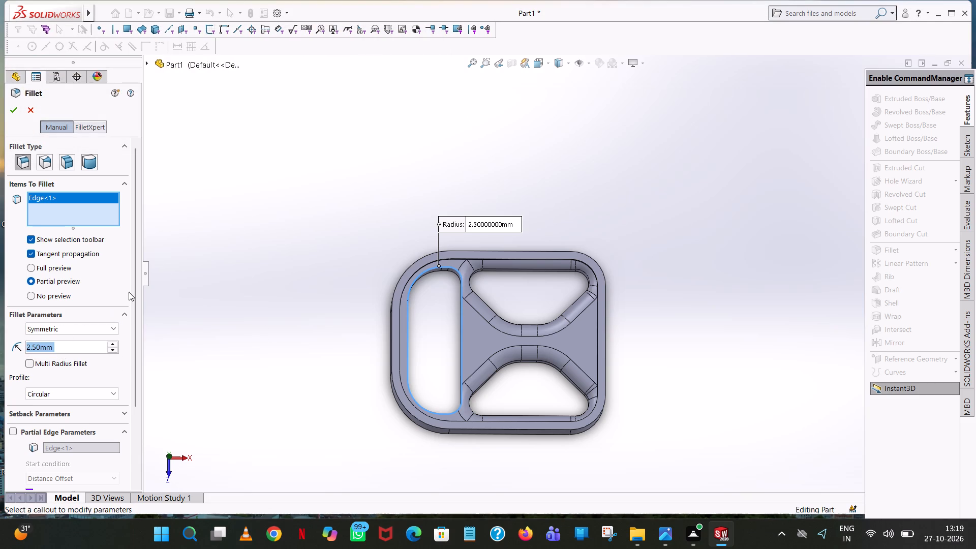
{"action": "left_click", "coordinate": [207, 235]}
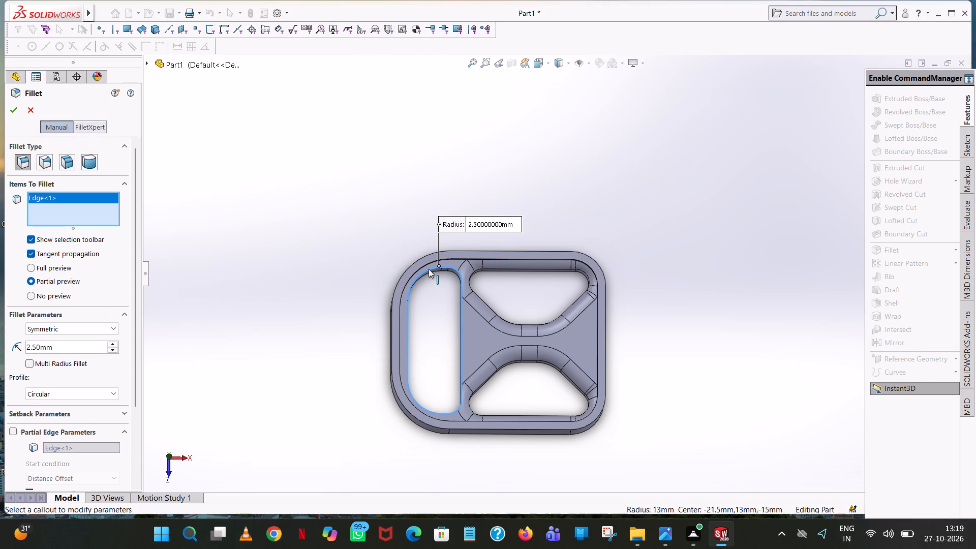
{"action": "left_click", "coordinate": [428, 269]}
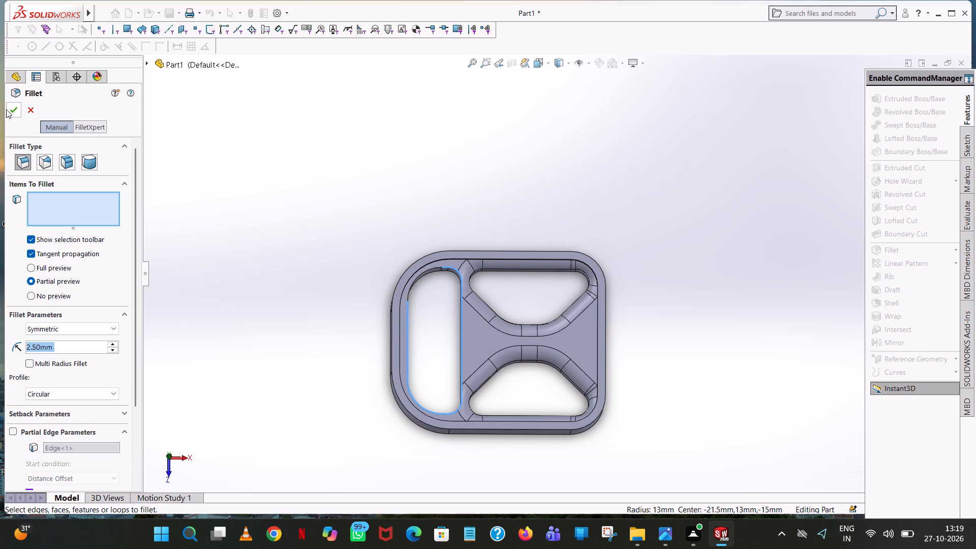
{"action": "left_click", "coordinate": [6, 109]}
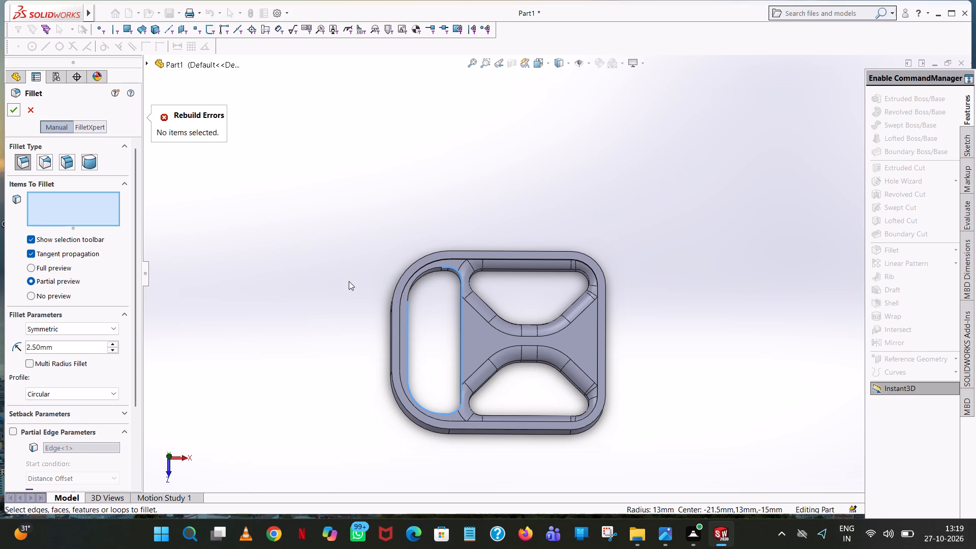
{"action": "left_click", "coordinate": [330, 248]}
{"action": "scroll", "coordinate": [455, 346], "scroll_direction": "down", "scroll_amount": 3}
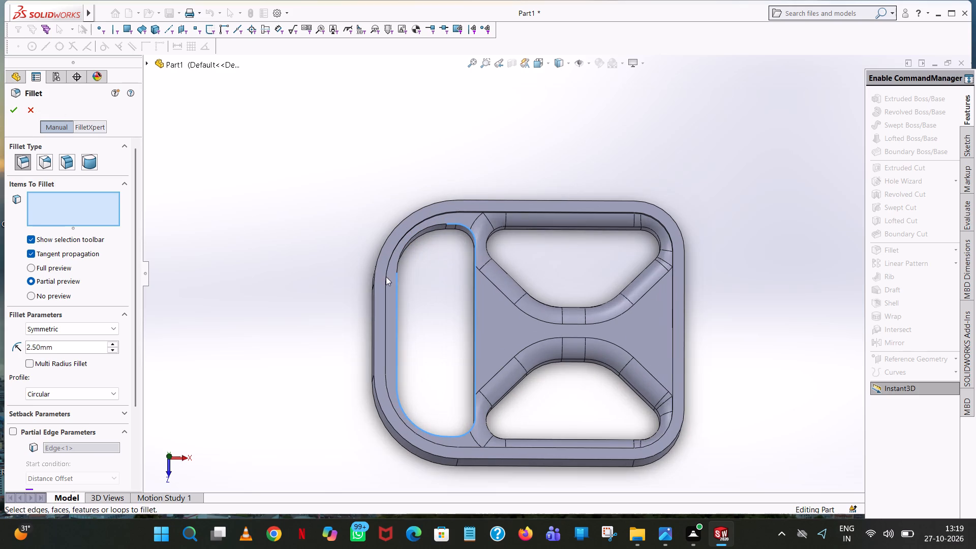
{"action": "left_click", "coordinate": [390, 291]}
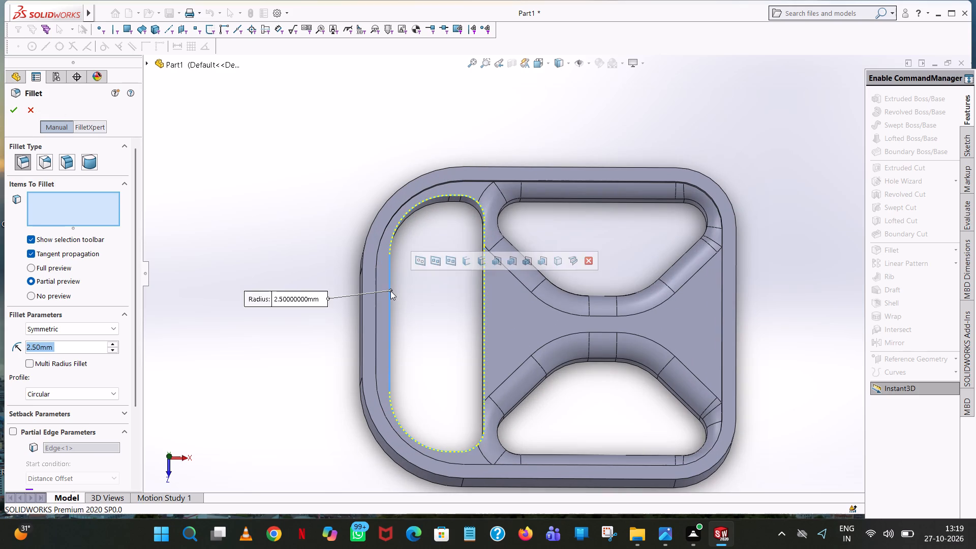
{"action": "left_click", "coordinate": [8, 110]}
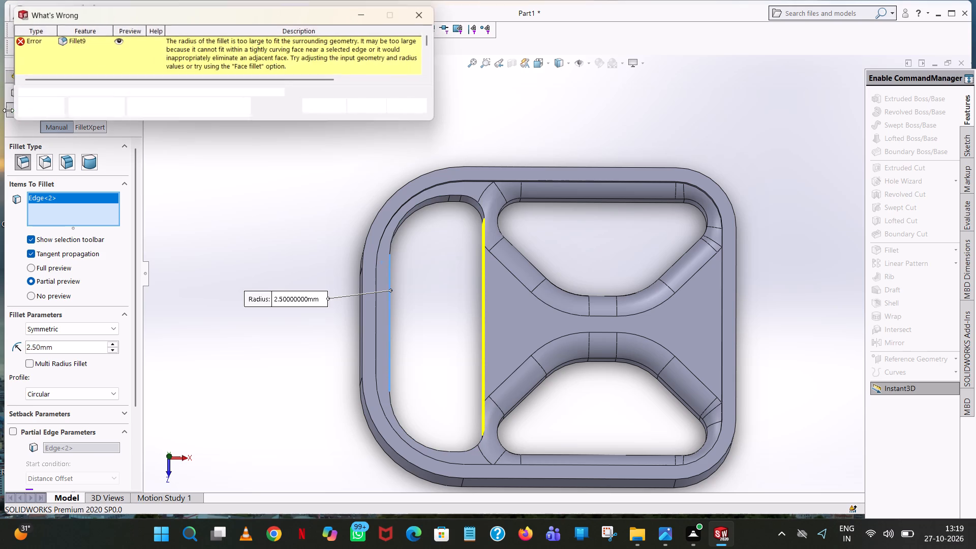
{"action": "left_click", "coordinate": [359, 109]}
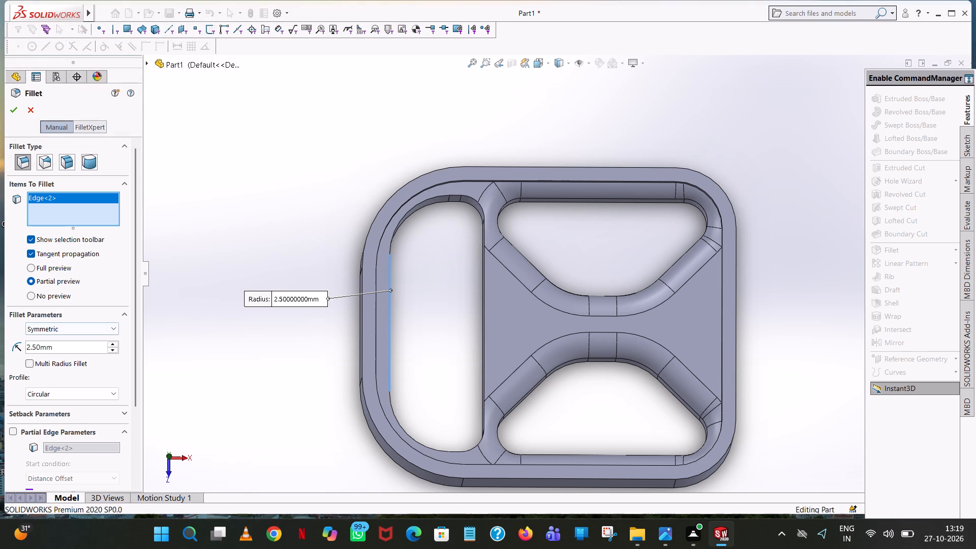
Fillet the top edge loop of the elongated opening with a 1 mm radius and tangent propagation.
{"action": "double_click", "coordinate": [83, 352]}
{"action": "key", "text": "1"}
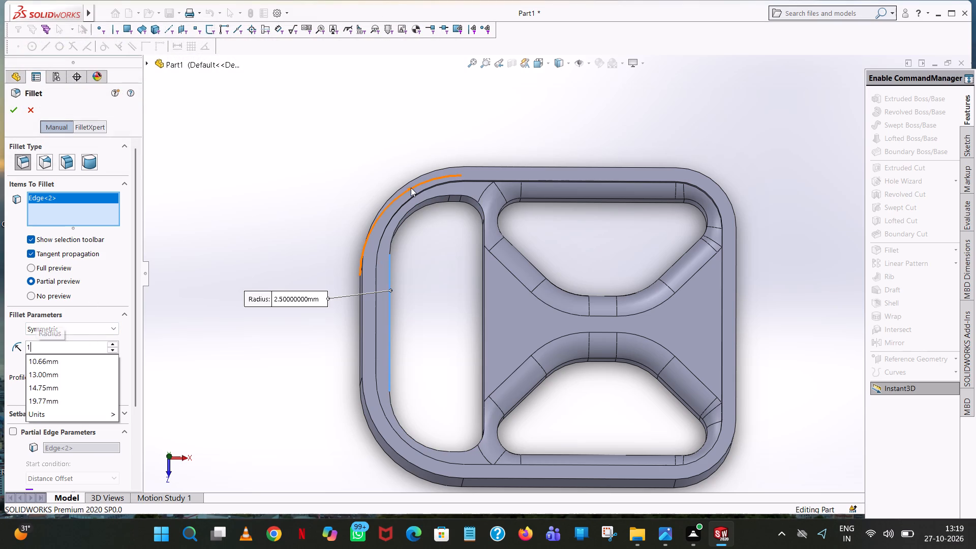
{"action": "left_click", "coordinate": [308, 172]}
{"action": "left_click", "coordinate": [14, 102]}
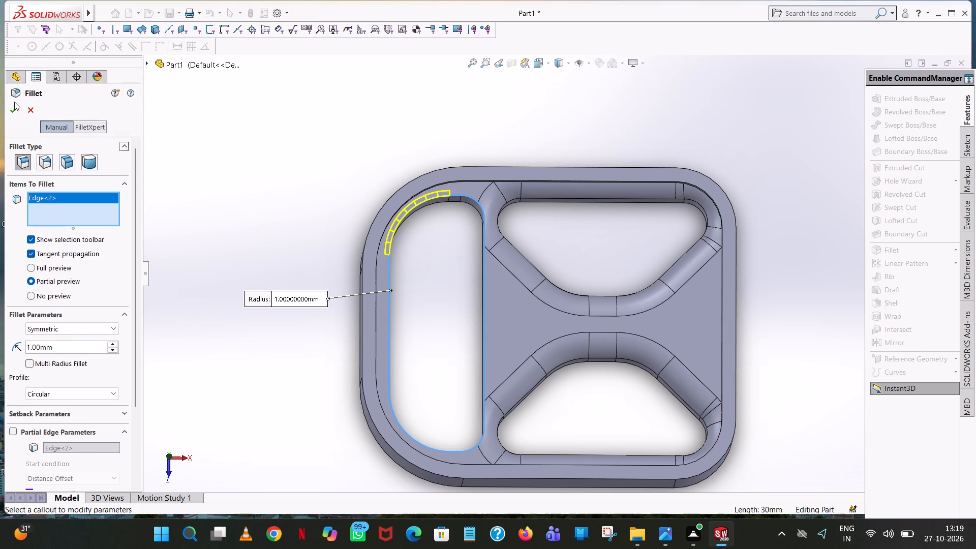
{"action": "left_click", "coordinate": [14, 105]}
Fillet the upper tapered opening's edge loop on the base's underside with a 5 mm radius and tangent propagation.
{"action": "scroll", "coordinate": [286, 124], "scroll_direction": "up", "scroll_amount": 4}
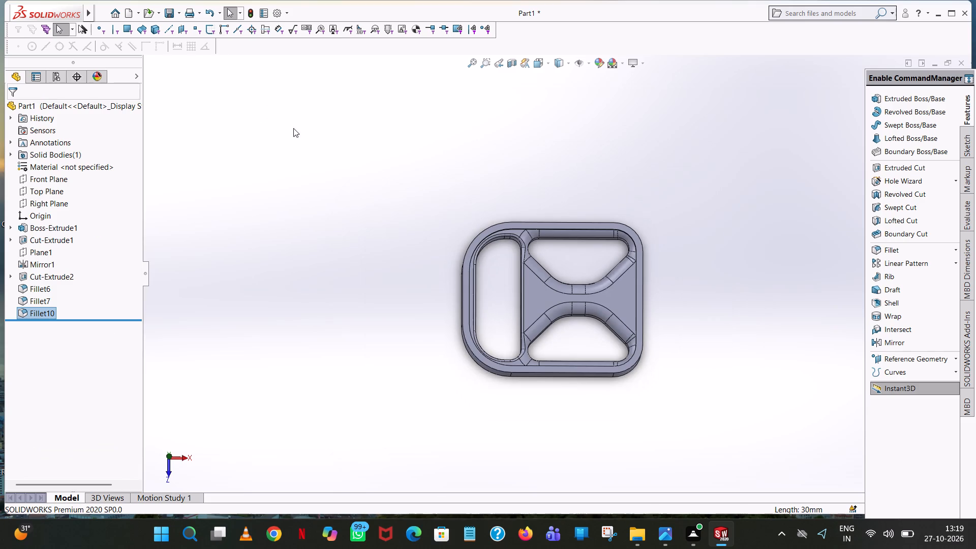
{"action": "middle_click_drag", "start_coordinate": [310, 148], "coordinate": [308, 173]}
{"action": "scroll", "coordinate": [411, 201], "scroll_direction": "up", "scroll_amount": 1}
{"action": "scroll", "coordinate": [620, 252], "scroll_direction": "down", "scroll_amount": 7}
{"action": "scroll", "coordinate": [602, 242], "scroll_direction": "up", "scroll_amount": 1}
{"action": "middle_click_drag", "start_coordinate": [601, 242], "coordinate": [627, 151]}
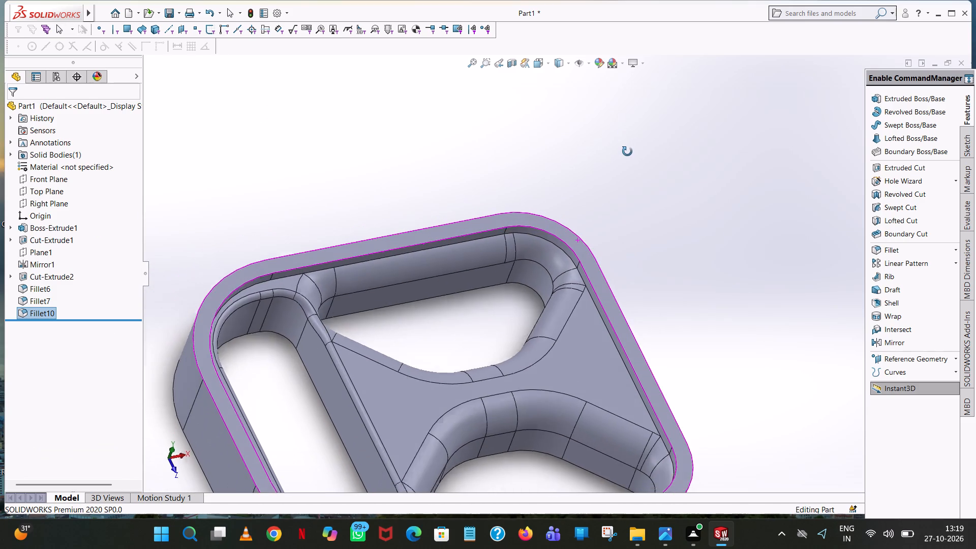
{"action": "middle_click_drag", "start_coordinate": [627, 151], "coordinate": [843, 91]}
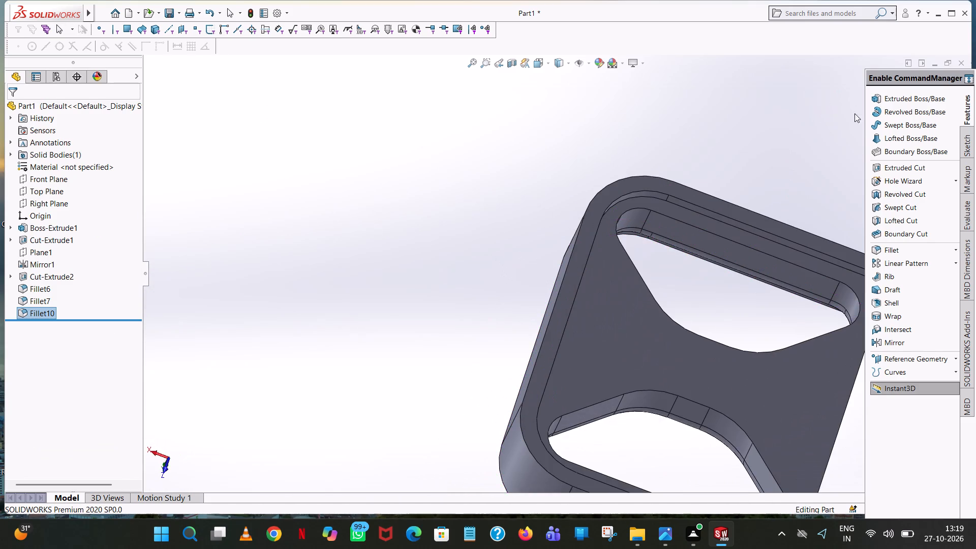
{"action": "scroll", "coordinate": [823, 243], "scroll_direction": "up", "scroll_amount": 4}
{"action": "left_click", "coordinate": [900, 253]}
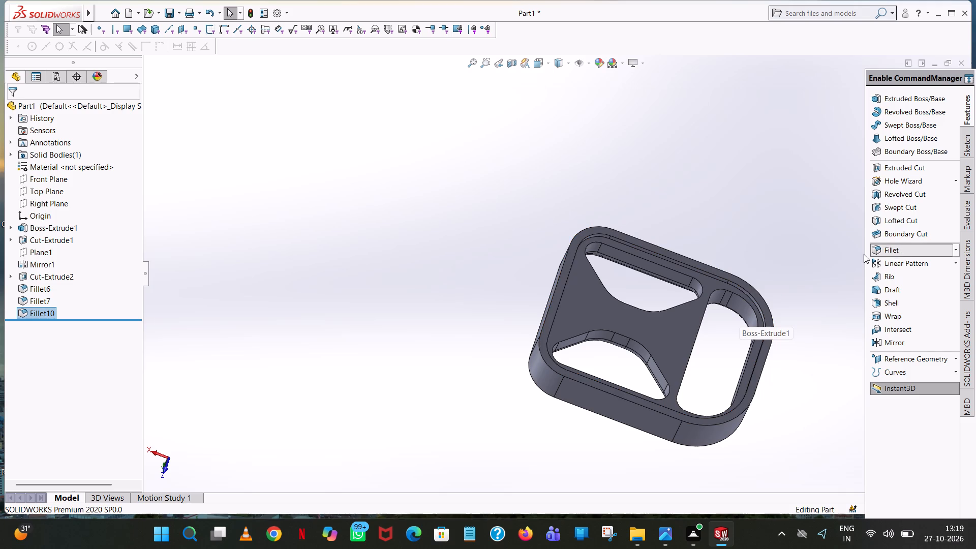
{"action": "scroll", "coordinate": [750, 288], "scroll_direction": "down", "scroll_amount": 3}
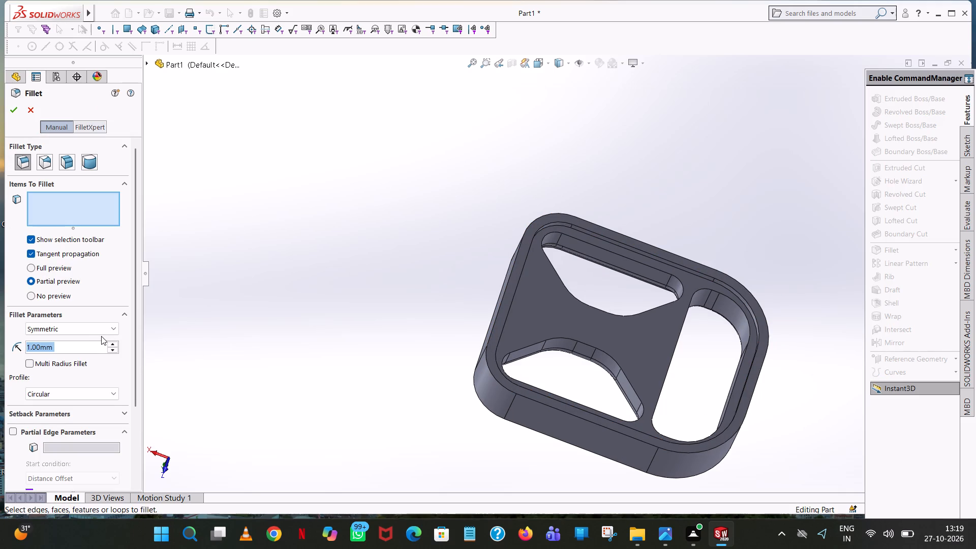
{"action": "key", "text": "5"}
{"action": "left_click", "coordinate": [481, 129]}
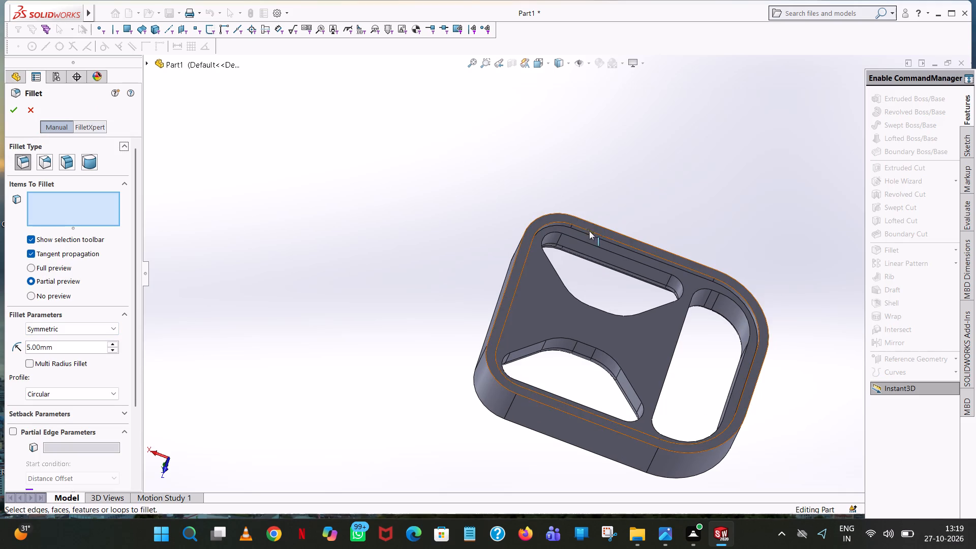
{"action": "scroll", "coordinate": [590, 239], "scroll_direction": "down", "scroll_amount": 4}
{"action": "scroll", "coordinate": [590, 239], "scroll_direction": "up", "scroll_amount": 7}
{"action": "middle_click_drag", "start_coordinate": [585, 258], "coordinate": [580, 292]}
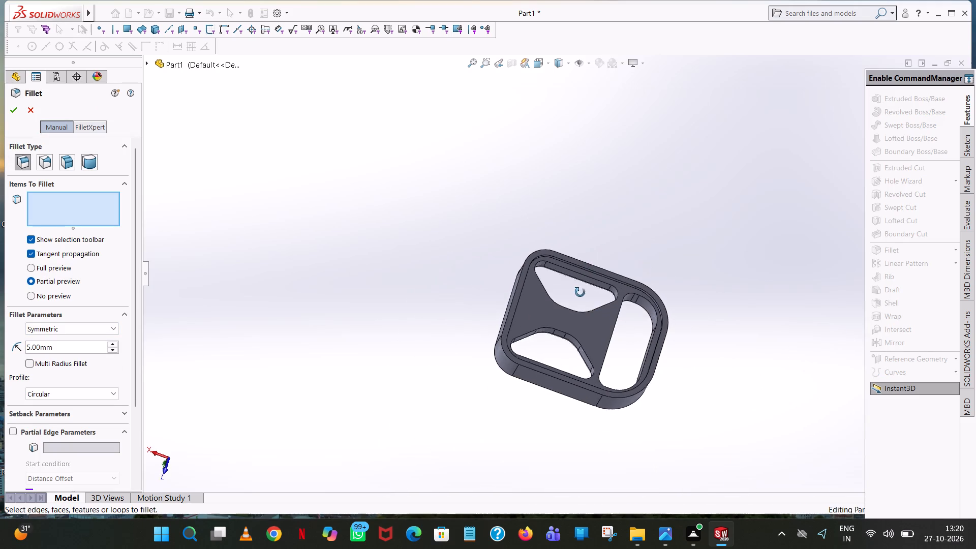
{"action": "middle_click_drag", "start_coordinate": [580, 292], "coordinate": [572, 315]}
{"action": "scroll", "coordinate": [572, 315], "scroll_direction": "up", "scroll_amount": 1}
{"action": "scroll", "coordinate": [571, 314], "scroll_direction": "down", "scroll_amount": 7}
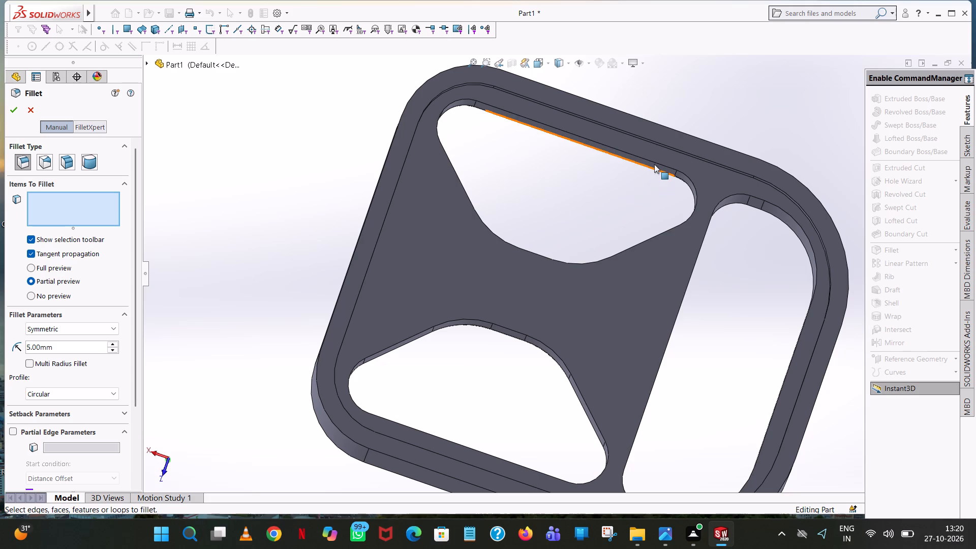
{"action": "left_click", "coordinate": [656, 162]}
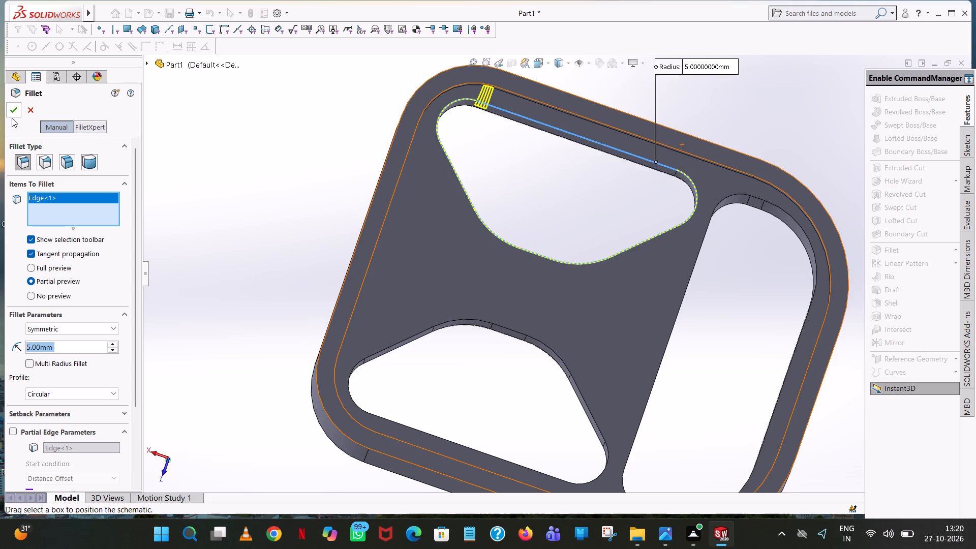
{"action": "left_click", "coordinate": [12, 118]}
{"action": "left_click", "coordinate": [13, 106]}
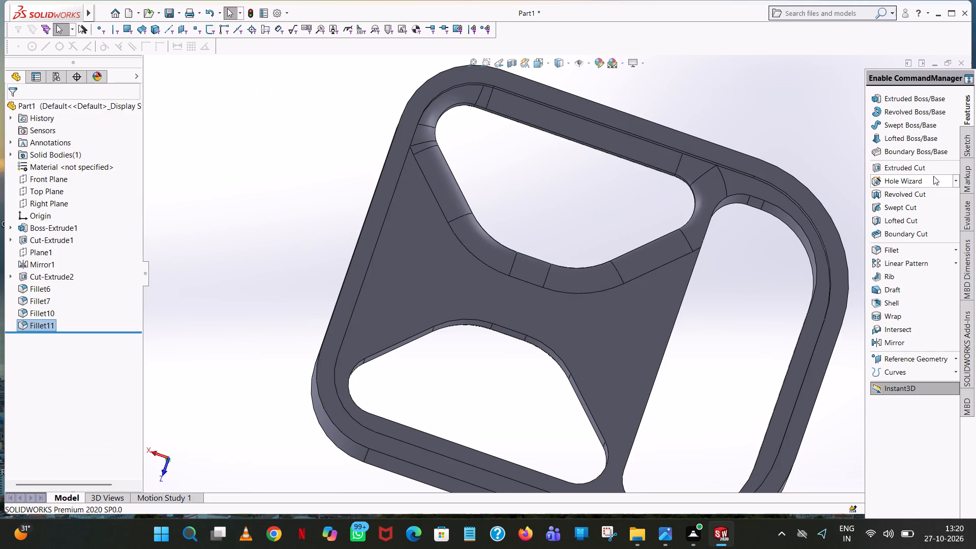
Fillet the lower tapered opening's edge loop on the underside with a 5 mm radius and tangent propagation.
{"action": "left_click", "coordinate": [898, 253]}
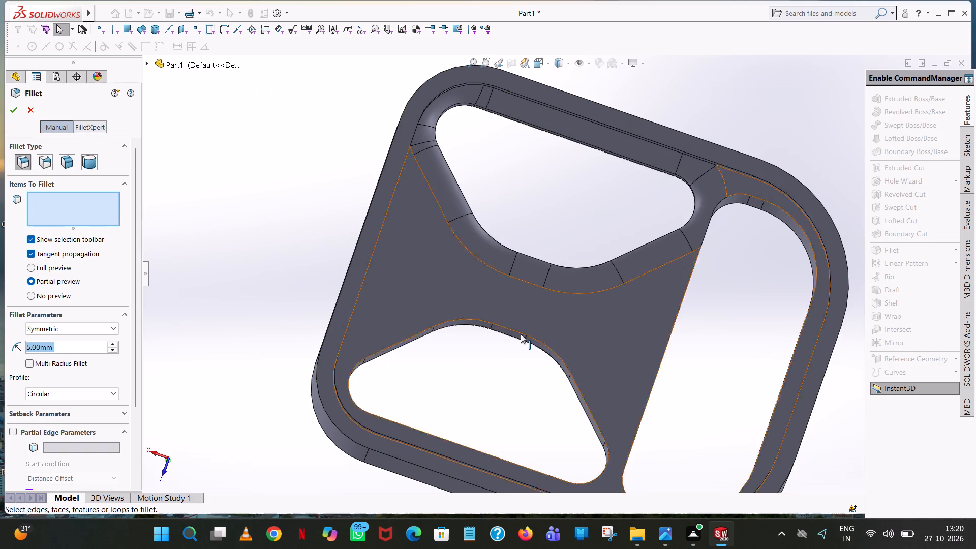
{"action": "left_click", "coordinate": [489, 323]}
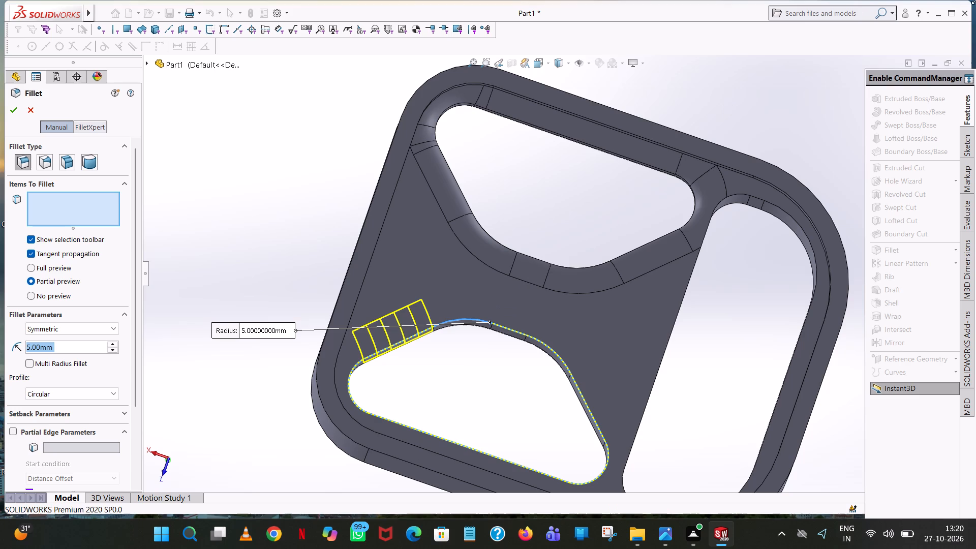
{"action": "left_click", "coordinate": [6, 113]}
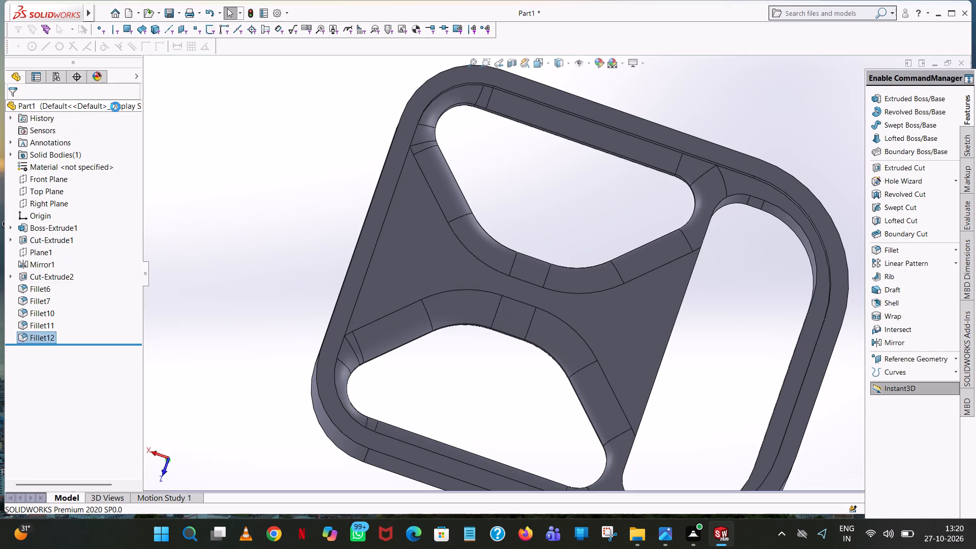
Fillet the elongated opening's edge loop on the underside with a 1 mm radius and tangent propagation.
{"action": "left_click", "coordinate": [907, 248]}
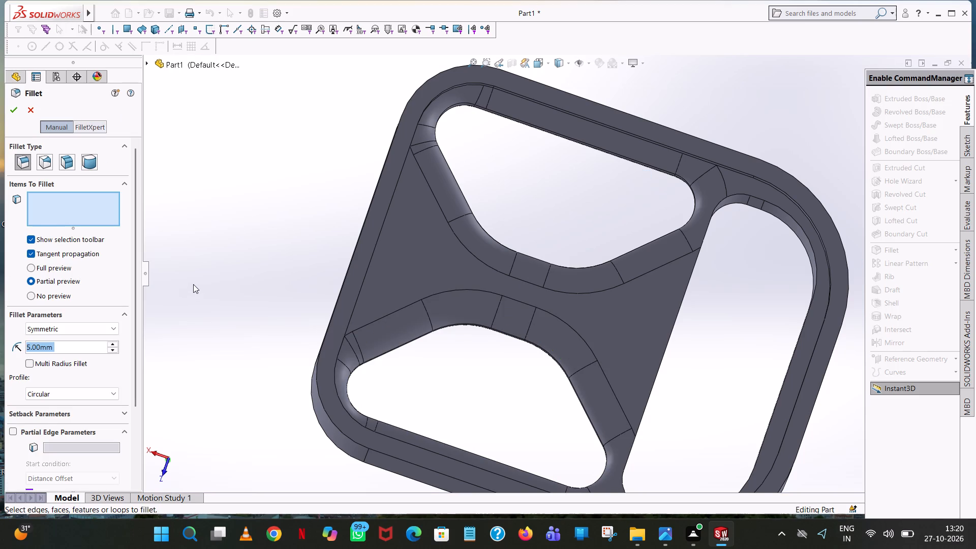
{"action": "key", "text": "1"}
{"action": "left_click", "coordinate": [307, 159]}
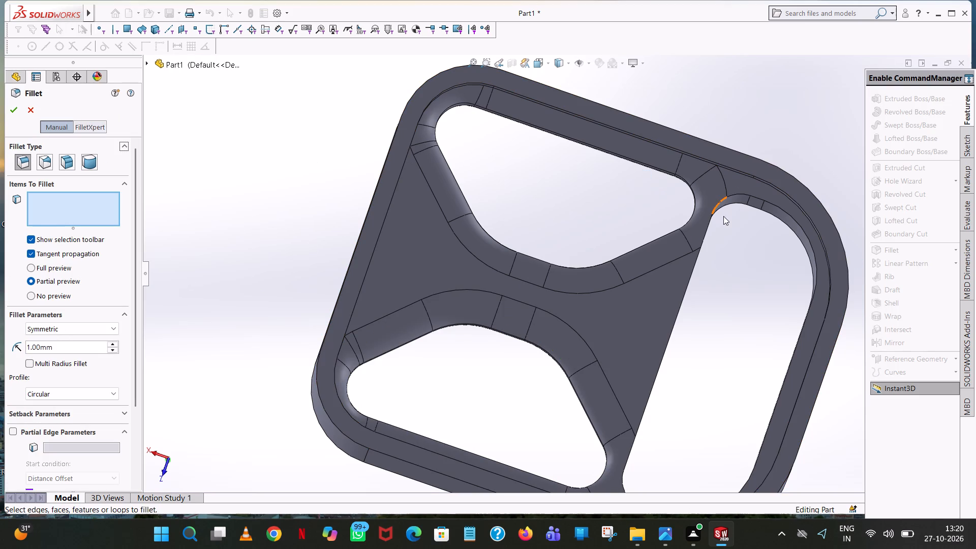
{"action": "left_click", "coordinate": [762, 198]}
{"action": "left_click", "coordinate": [13, 109]}
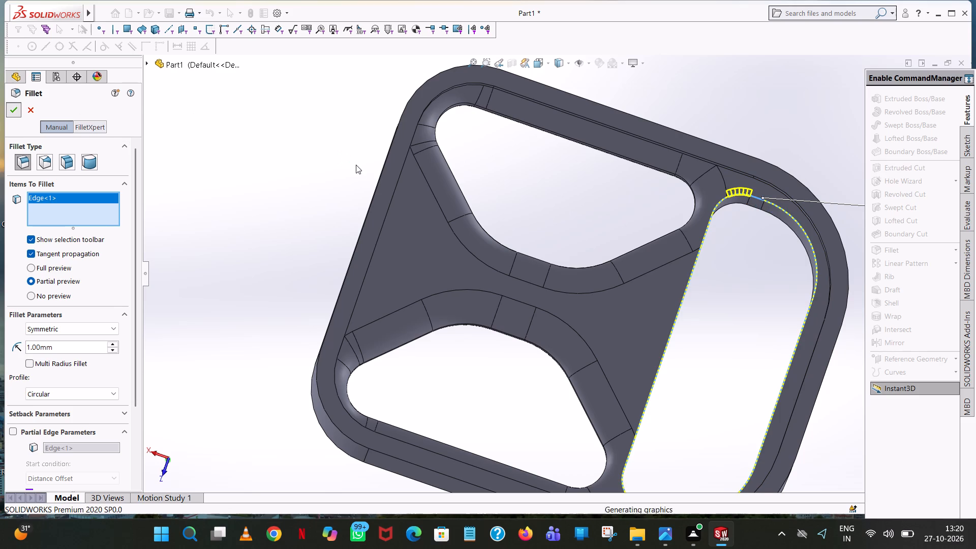
Examine the filleted openings on the base from several angles.
{"action": "scroll", "coordinate": [357, 169], "scroll_direction": "up", "scroll_amount": 4}
{"action": "middle_click_drag", "start_coordinate": [357, 169], "coordinate": [528, 260]}
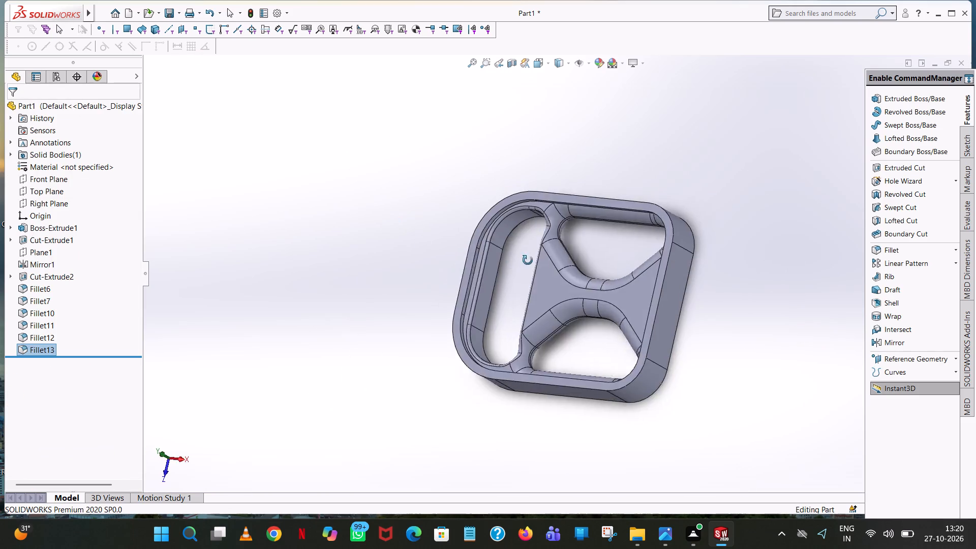
{"action": "middle_click_drag", "start_coordinate": [528, 260], "coordinate": [547, 237]}
{"action": "scroll", "coordinate": [550, 256], "scroll_direction": "up", "scroll_amount": 3}
{"action": "scroll", "coordinate": [567, 277], "scroll_direction": "down", "scroll_amount": 7}
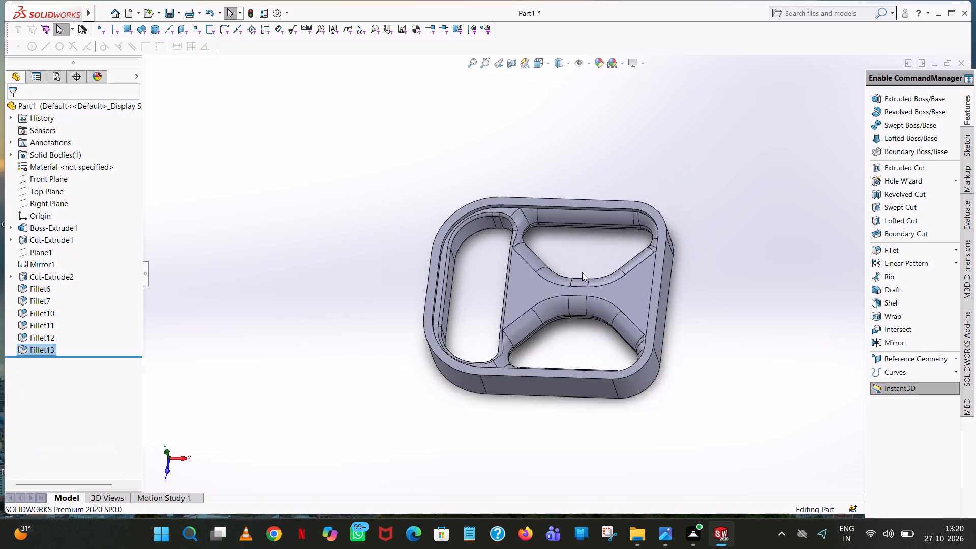
{"action": "scroll", "coordinate": [582, 272], "scroll_direction": "down", "scroll_amount": 3}
{"action": "middle_click_drag", "start_coordinate": [601, 263], "coordinate": [625, 241]}
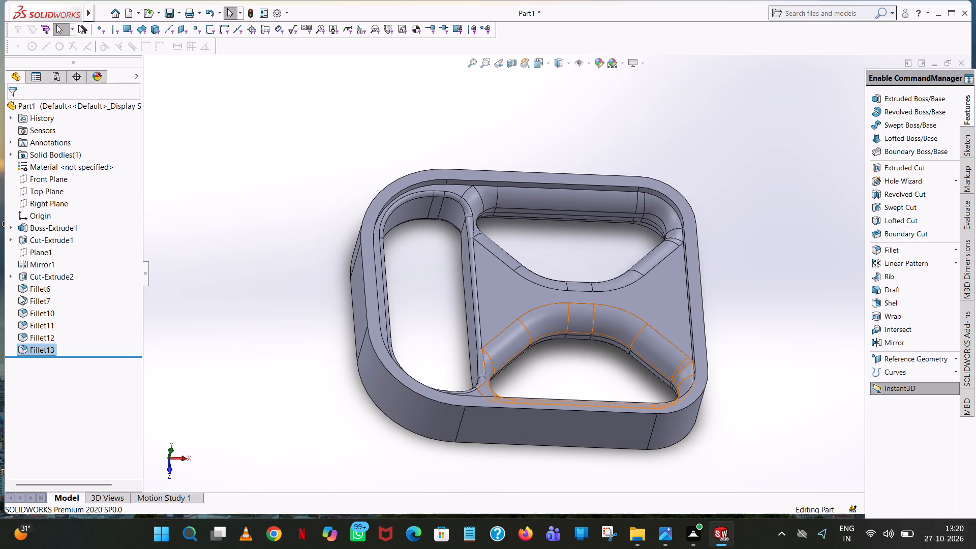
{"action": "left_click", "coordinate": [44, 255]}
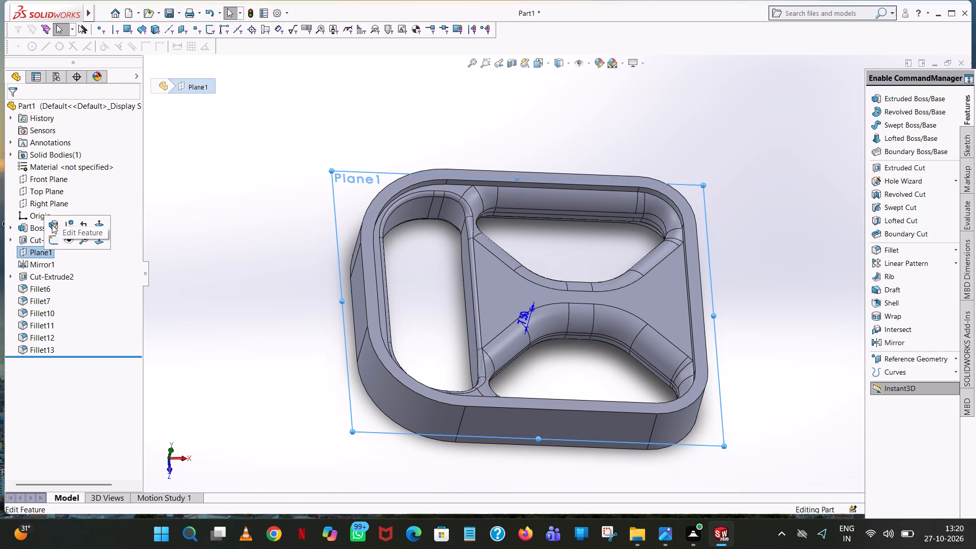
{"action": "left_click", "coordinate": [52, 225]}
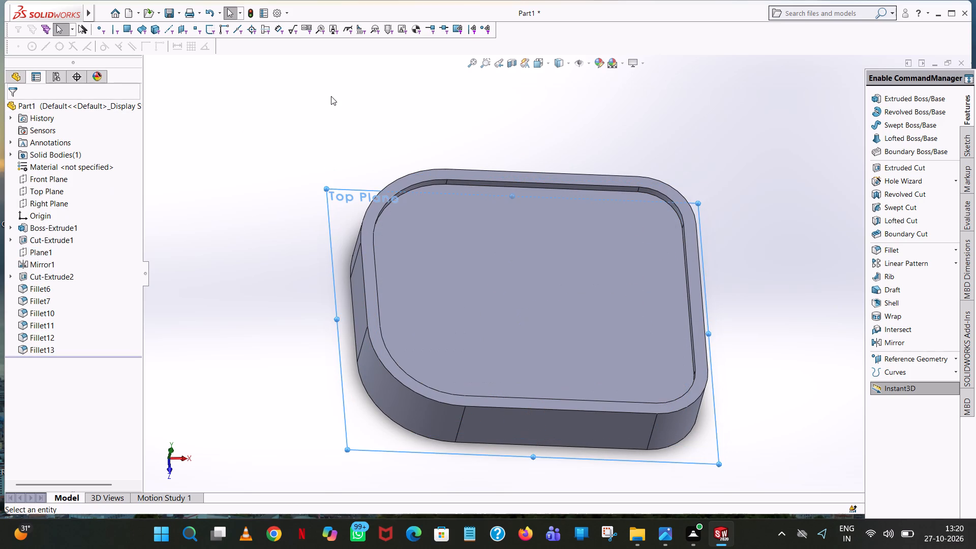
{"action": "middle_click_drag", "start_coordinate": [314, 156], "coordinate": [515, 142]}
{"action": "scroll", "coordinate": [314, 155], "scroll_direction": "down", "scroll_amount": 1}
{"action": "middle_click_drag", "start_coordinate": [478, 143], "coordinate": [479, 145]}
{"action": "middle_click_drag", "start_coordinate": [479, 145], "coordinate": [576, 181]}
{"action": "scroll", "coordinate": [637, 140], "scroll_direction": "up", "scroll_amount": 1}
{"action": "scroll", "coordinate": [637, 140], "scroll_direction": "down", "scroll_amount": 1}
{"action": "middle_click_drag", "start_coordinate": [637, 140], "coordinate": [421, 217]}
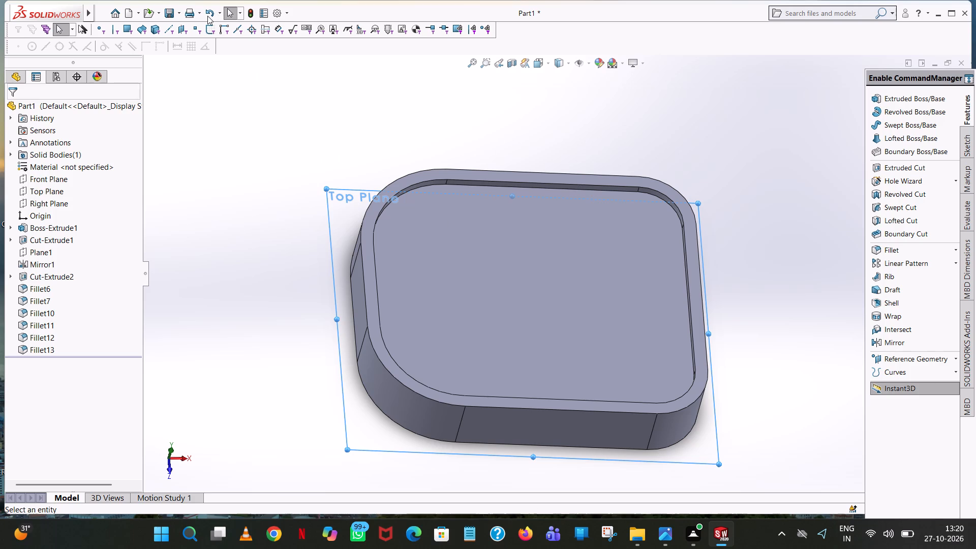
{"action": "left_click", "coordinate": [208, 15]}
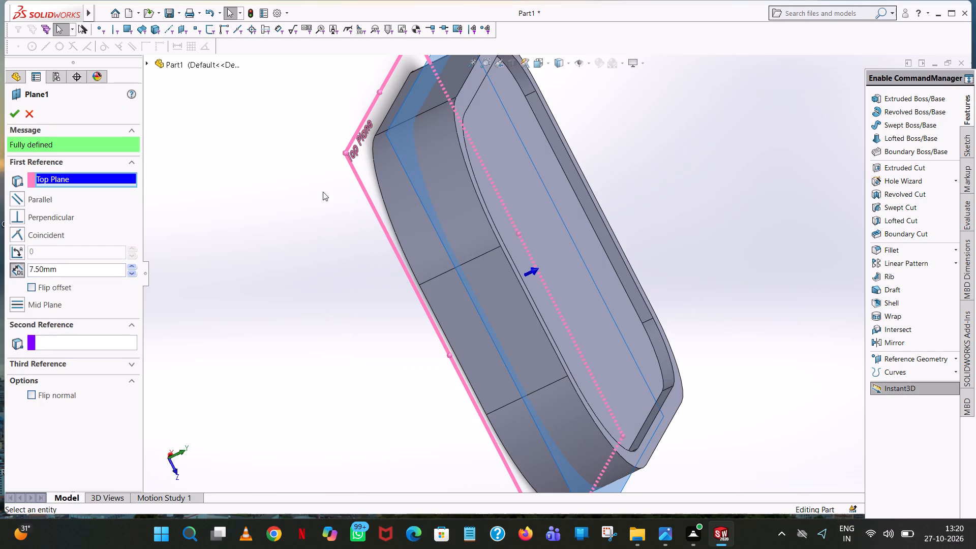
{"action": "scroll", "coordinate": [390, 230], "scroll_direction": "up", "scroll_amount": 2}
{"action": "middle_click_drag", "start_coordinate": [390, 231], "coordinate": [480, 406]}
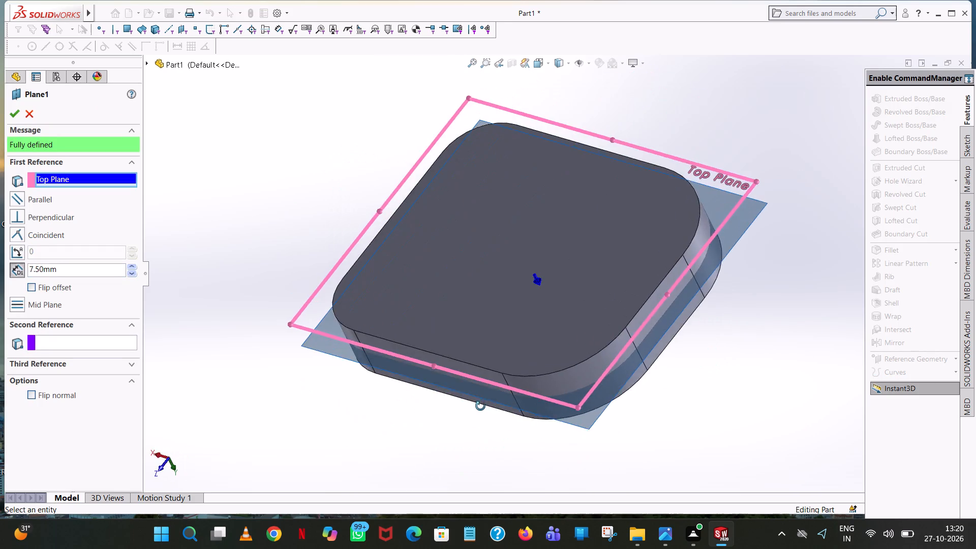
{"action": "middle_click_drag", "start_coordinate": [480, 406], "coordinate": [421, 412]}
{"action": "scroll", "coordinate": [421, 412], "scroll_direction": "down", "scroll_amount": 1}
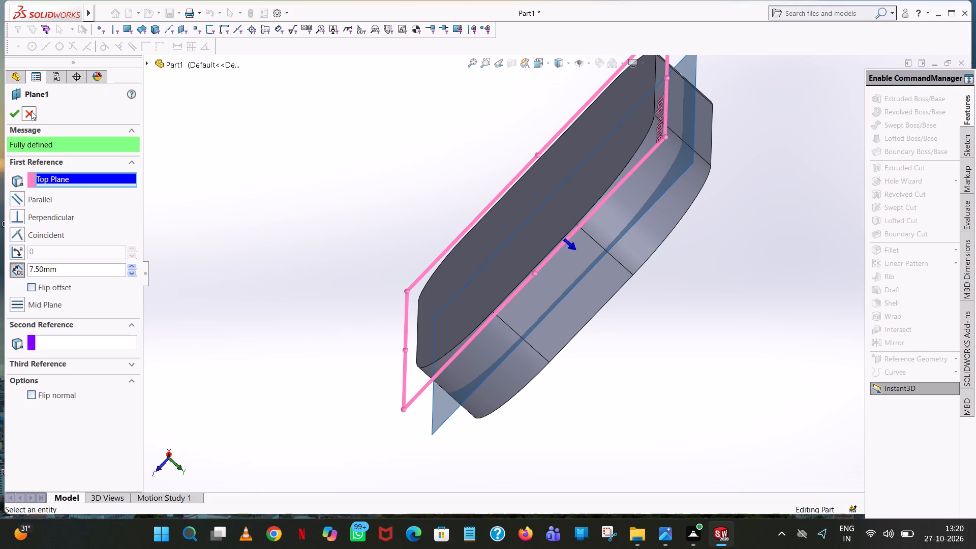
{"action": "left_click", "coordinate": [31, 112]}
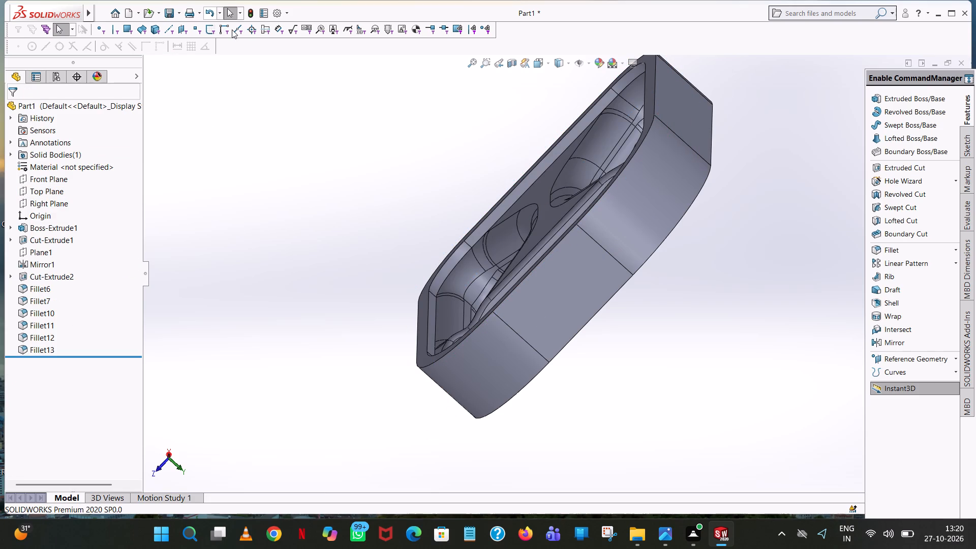
Show Plane1, the plane offset 7.50 mm from the Top Plane, and open a new sketch on it.
{"action": "middle_click_drag", "start_coordinate": [320, 98], "coordinate": [409, 109]}
{"action": "scroll", "coordinate": [409, 109], "scroll_direction": "up", "scroll_amount": 1}
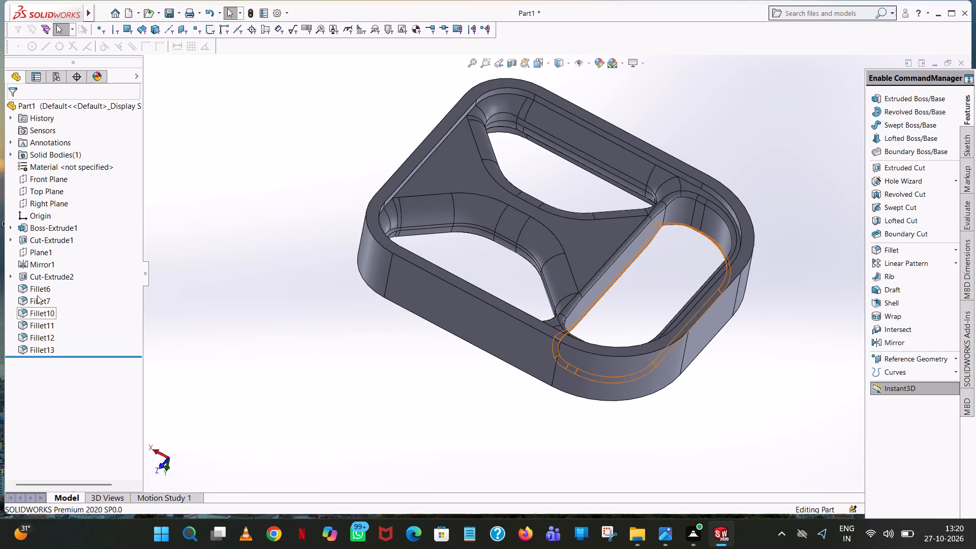
{"action": "left_click", "coordinate": [36, 248]}
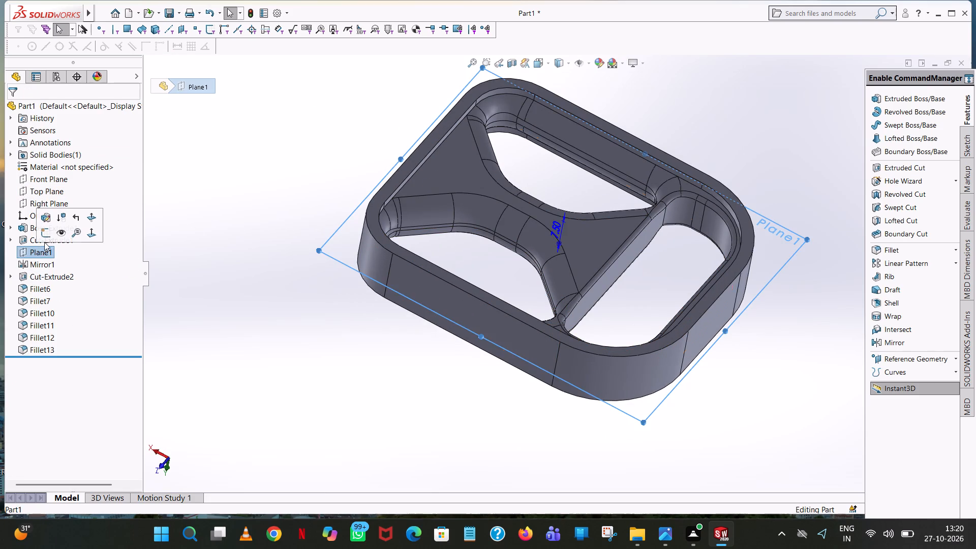
{"action": "left_click", "coordinate": [55, 233]}
{"action": "middle_click_drag", "start_coordinate": [314, 365], "coordinate": [342, 323]}
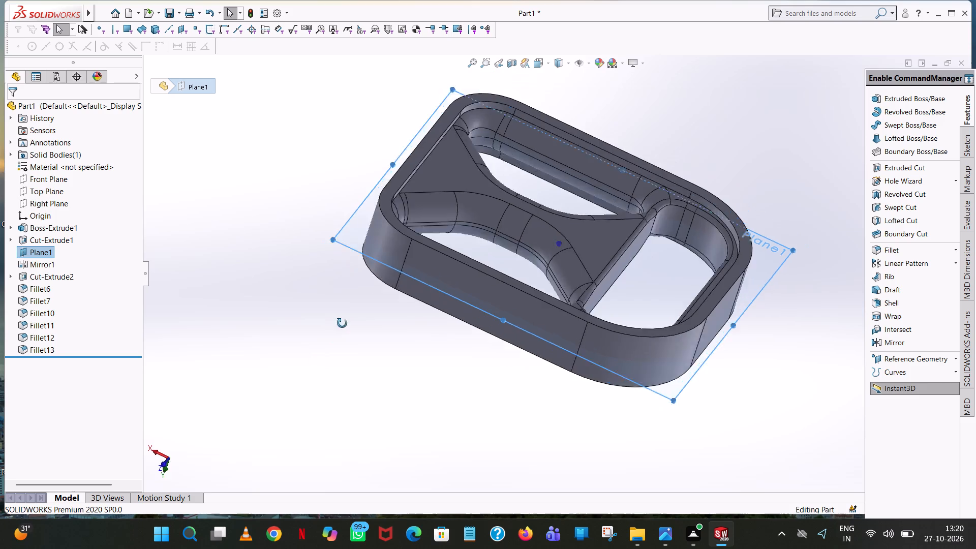
{"action": "middle_click_drag", "start_coordinate": [342, 323], "coordinate": [288, 465]}
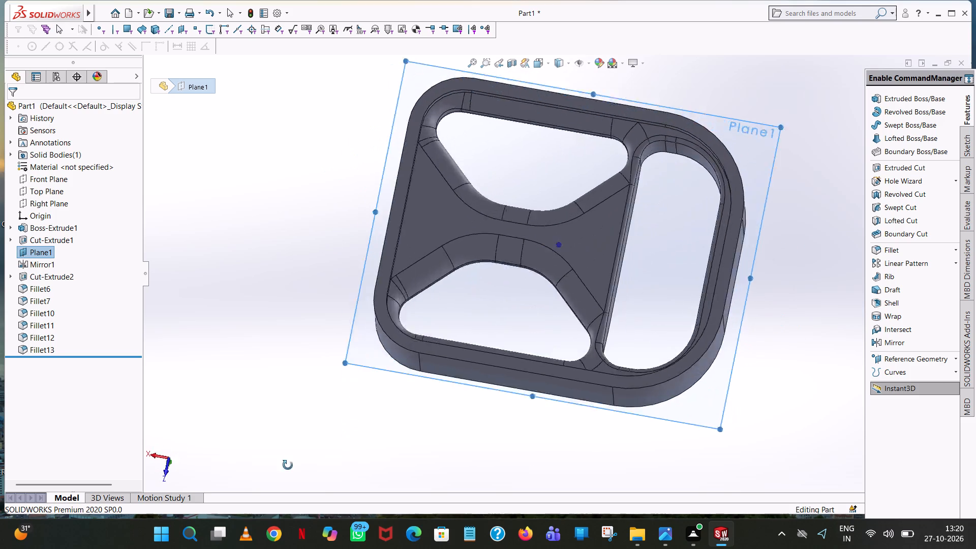
{"action": "middle_click_drag", "start_coordinate": [288, 465], "coordinate": [332, 450]}
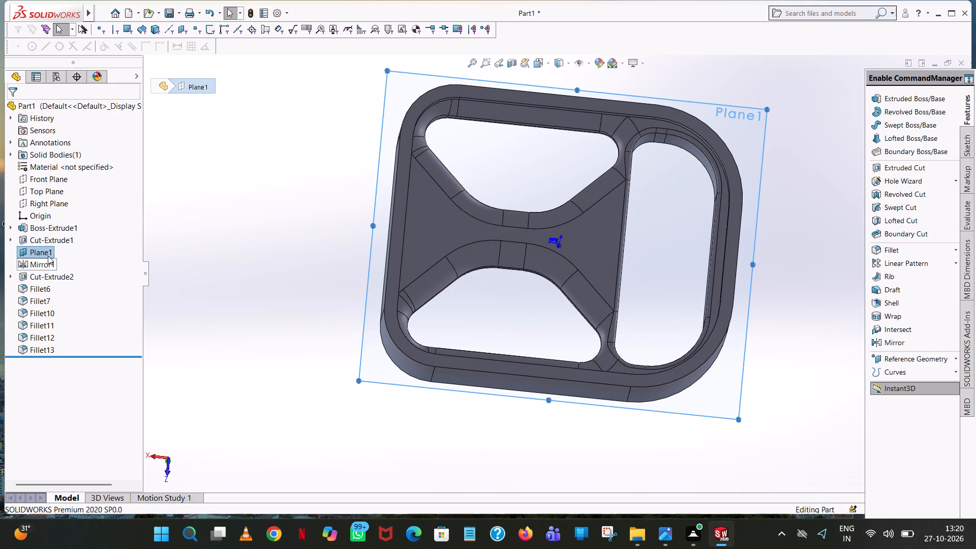
{"action": "left_click", "coordinate": [43, 249]}
{"action": "left_click", "coordinate": [50, 236]}
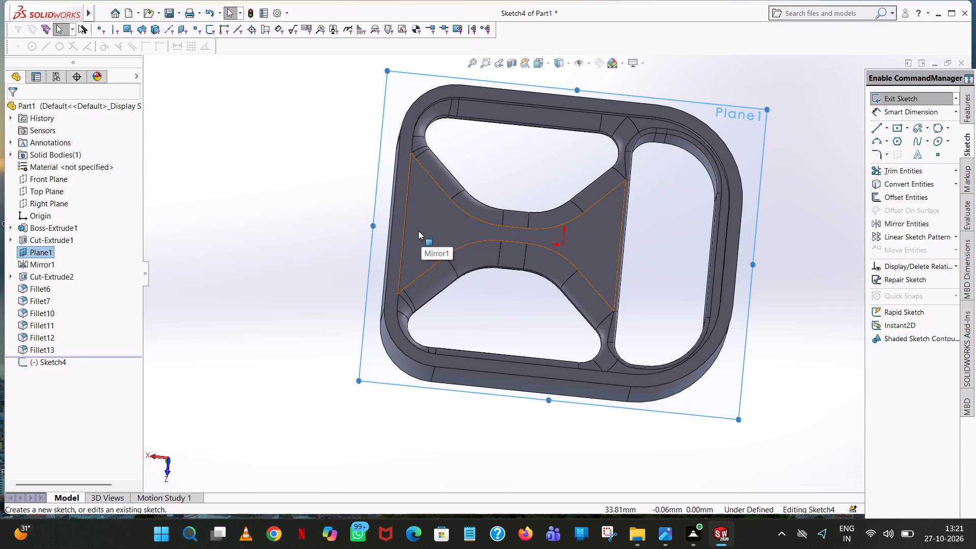
{"action": "left_click", "coordinate": [418, 231]}
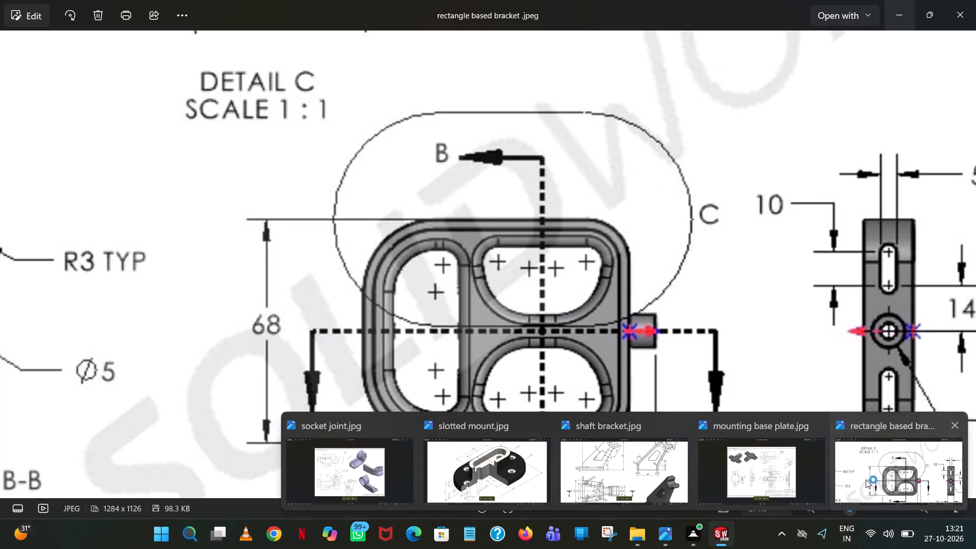
Switch to the rectangle based bracket drawing in Photos and examine its isometric, detail and side views.
{"action": "left_click", "coordinate": [866, 479]}
{"action": "scroll", "coordinate": [720, 290], "scroll_direction": "down", "scroll_amount": 9}
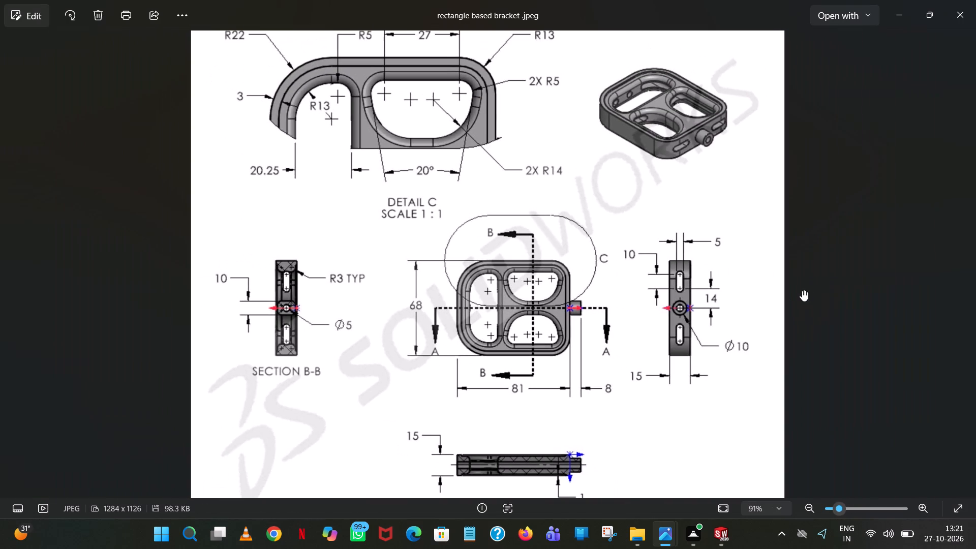
{"action": "scroll", "coordinate": [650, 95], "scroll_direction": "up", "scroll_amount": 3}
{"action": "scroll", "coordinate": [767, 118], "scroll_direction": "up", "scroll_amount": 2}
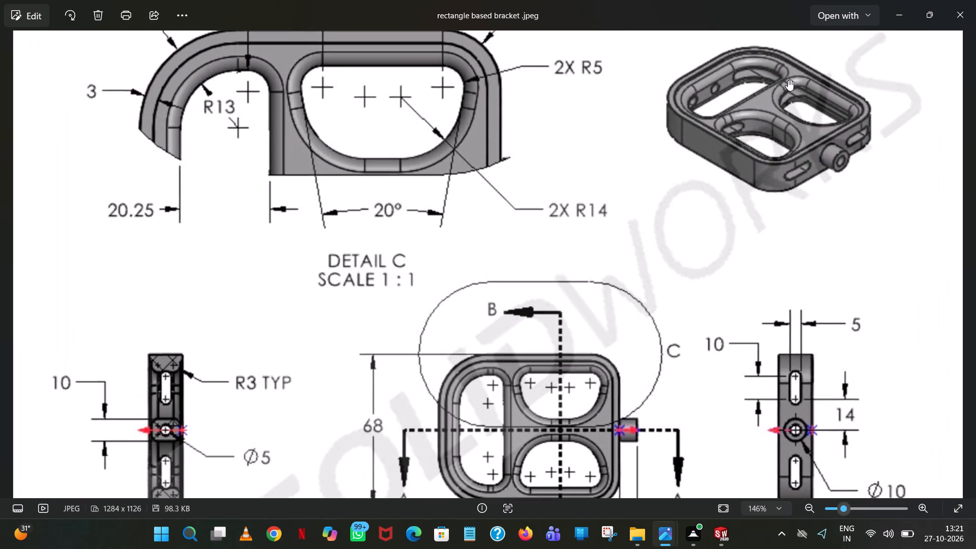
{"action": "scroll", "coordinate": [832, 93], "scroll_direction": "down", "scroll_amount": 1}
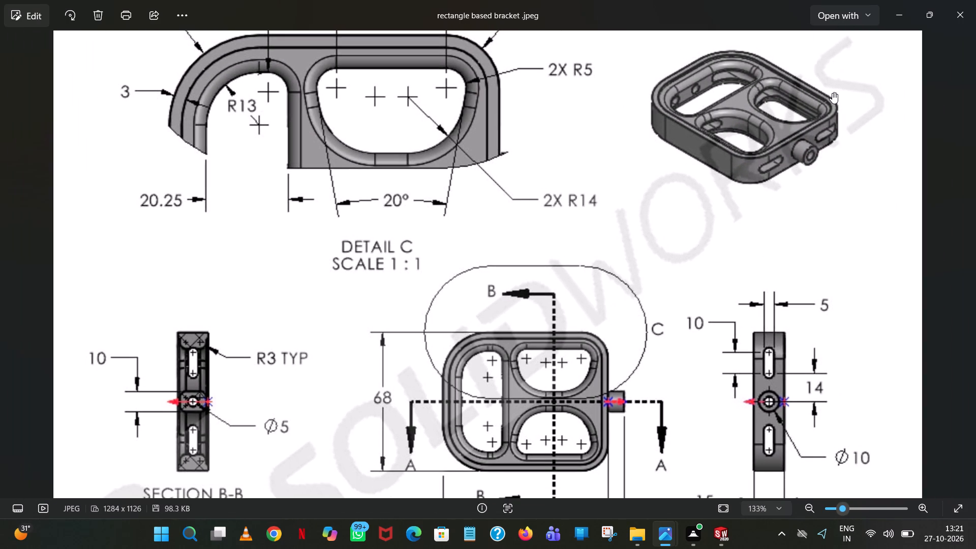
{"action": "scroll", "coordinate": [826, 109], "scroll_direction": "up", "scroll_amount": 2}
{"action": "scroll", "coordinate": [871, 107], "scroll_direction": "up", "scroll_amount": 1}
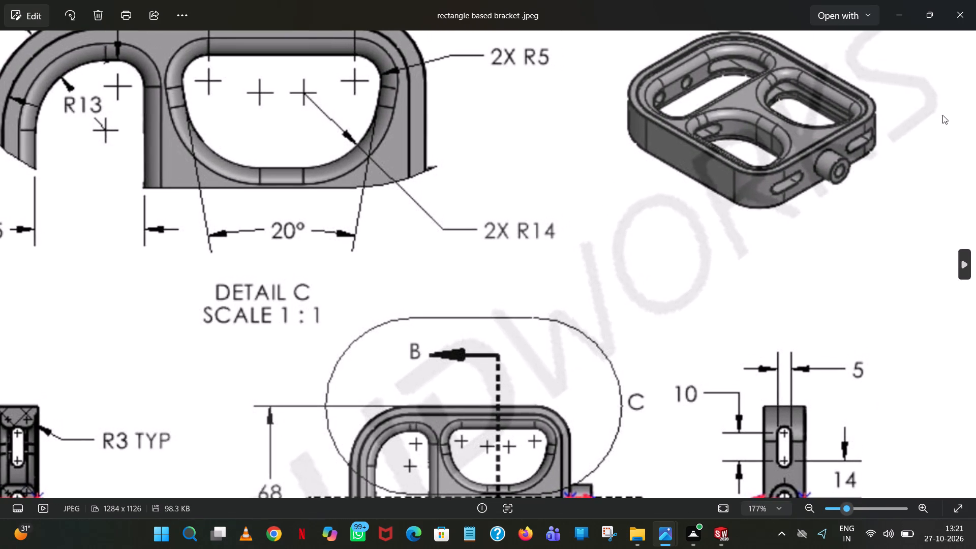
{"action": "scroll", "coordinate": [935, 115], "scroll_direction": "up", "scroll_amount": 2}
{"action": "scroll", "coordinate": [915, 120], "scroll_direction": "down", "scroll_amount": 5}
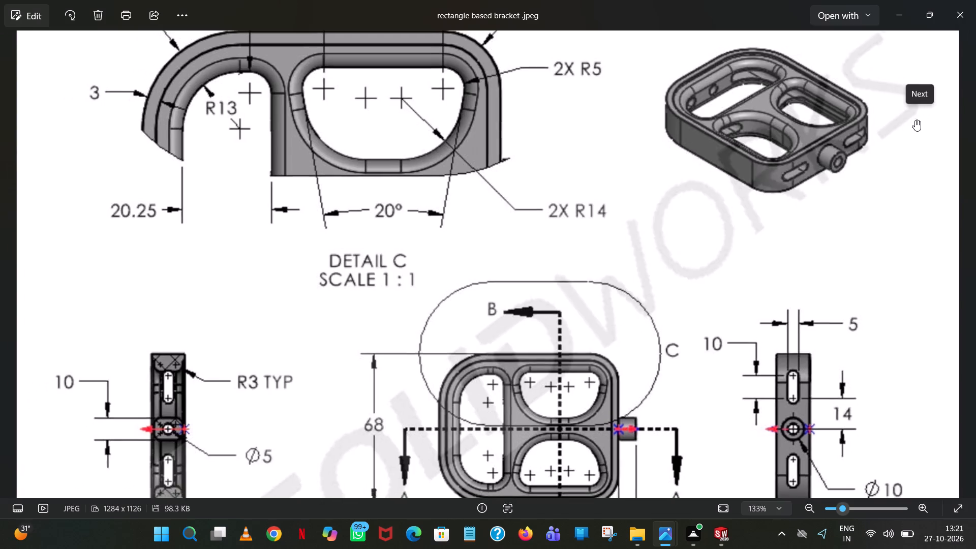
{"action": "scroll", "coordinate": [915, 120], "scroll_direction": "down", "scroll_amount": 4}
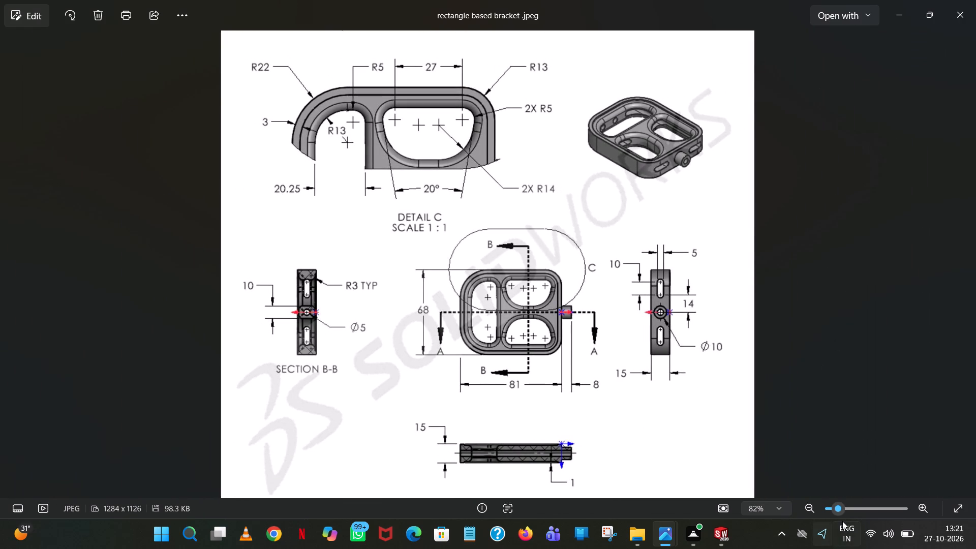
Return to SOLIDWORKS and sketch a 90° three-point arc of about 19 mm radius along the pocket's upper corner beside the elongated opening.
{"action": "left_click", "coordinate": [724, 536]}
{"action": "middle_click_drag", "start_coordinate": [656, 226], "coordinate": [654, 142]}
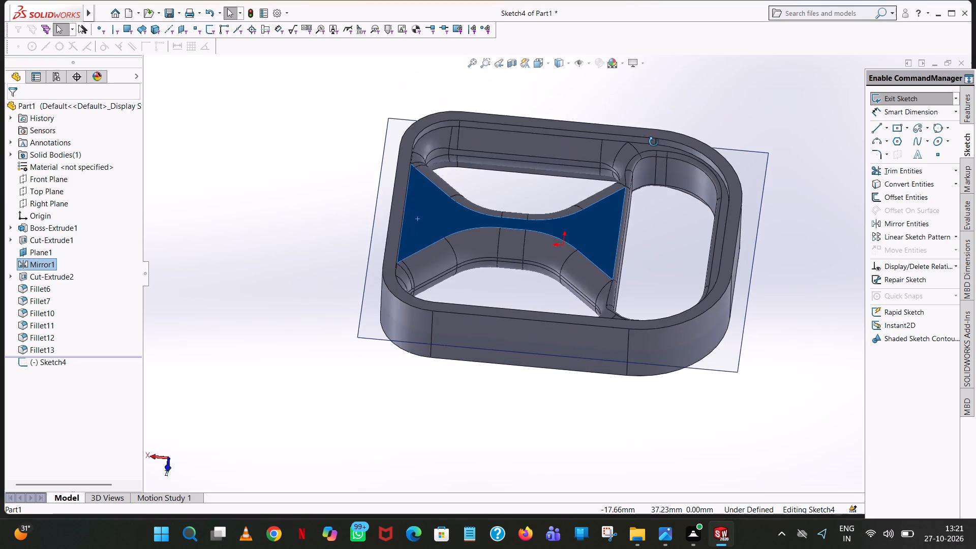
{"action": "middle_click_drag", "start_coordinate": [654, 142], "coordinate": [700, 229]}
{"action": "left_click", "coordinate": [550, 63]}
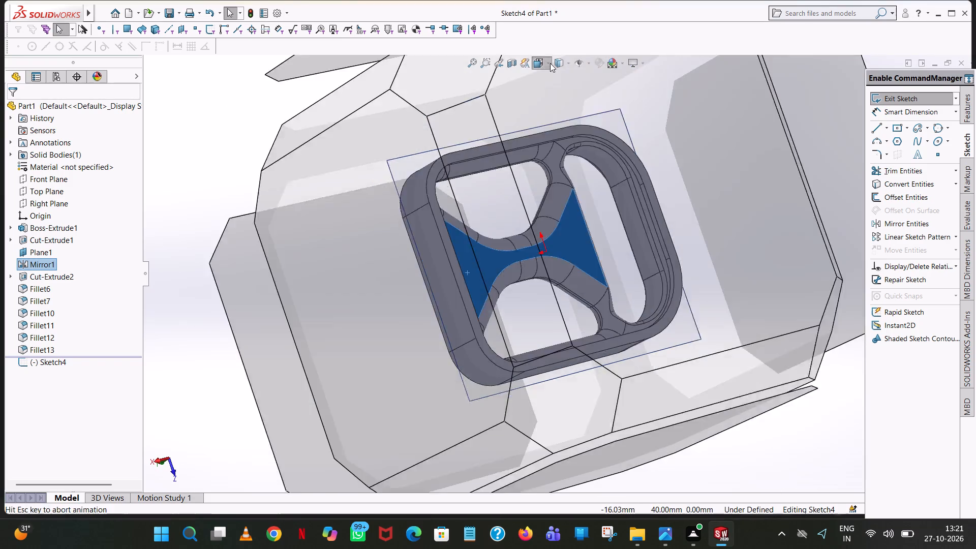
{"action": "left_click", "coordinate": [594, 120]}
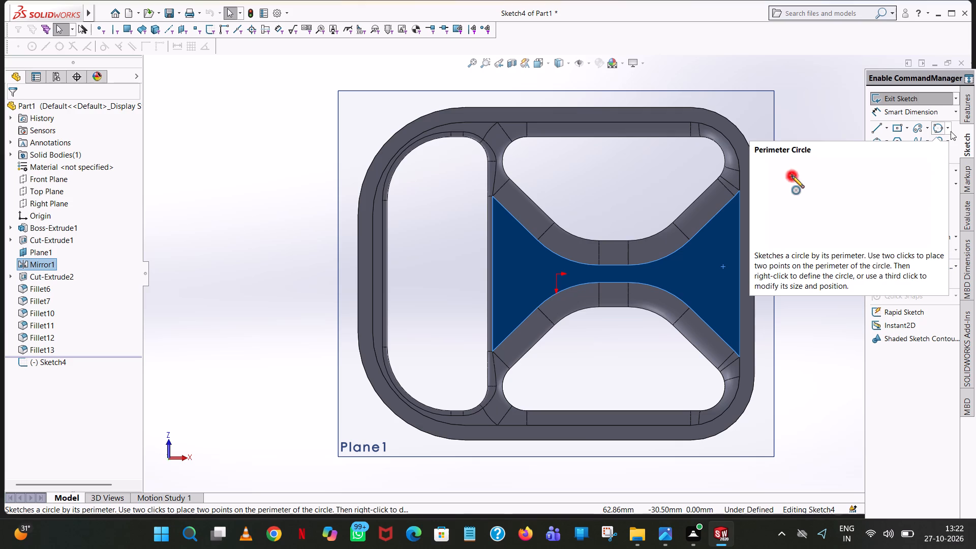
{"action": "left_click", "coordinate": [873, 141]}
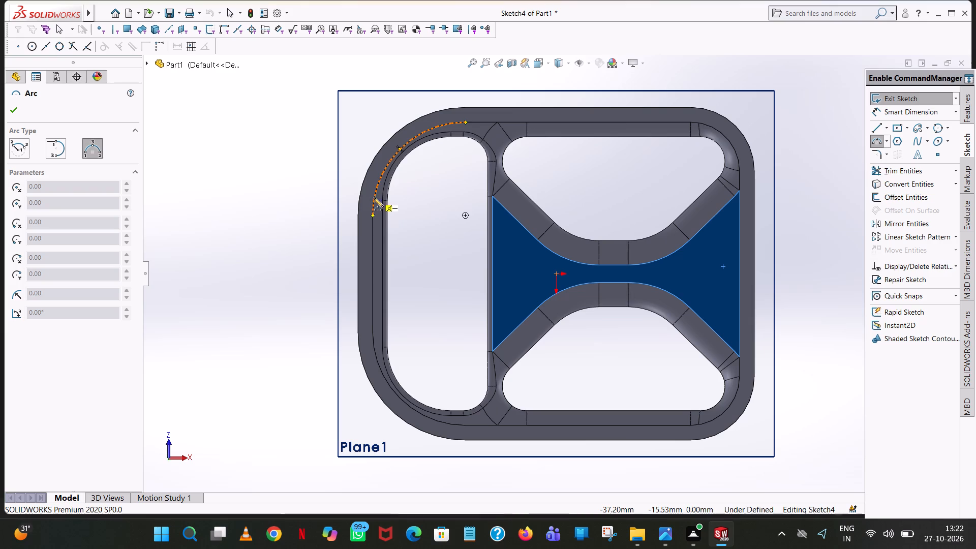
{"action": "left_click", "coordinate": [373, 216]}
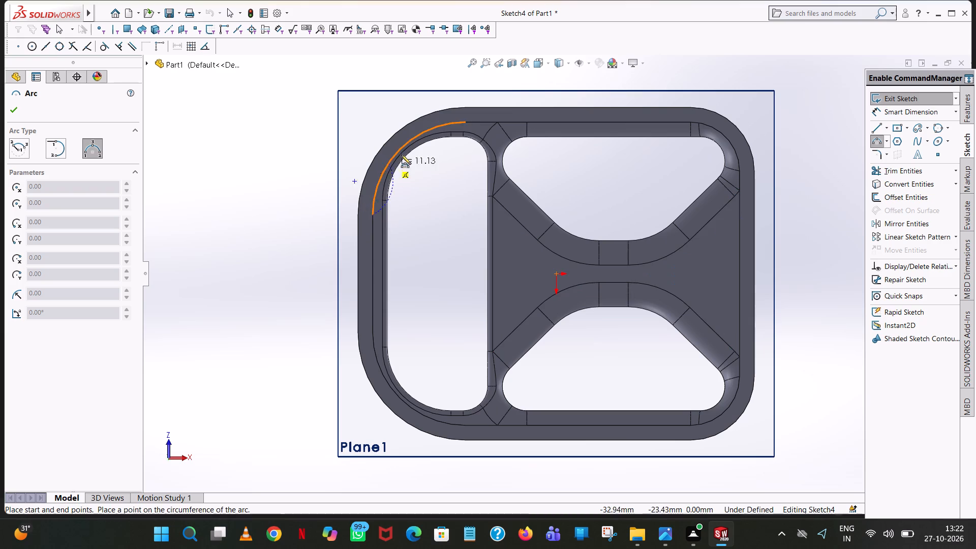
{"action": "left_click", "coordinate": [464, 122]}
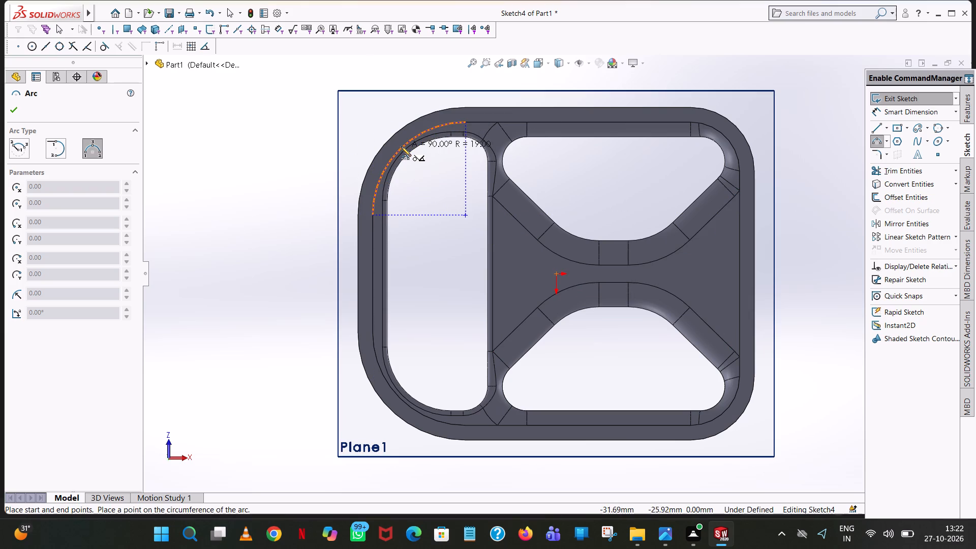
{"action": "left_click", "coordinate": [401, 146]}
{"action": "right_click", "coordinate": [401, 146]}
{"action": "left_click", "coordinate": [449, 155]}
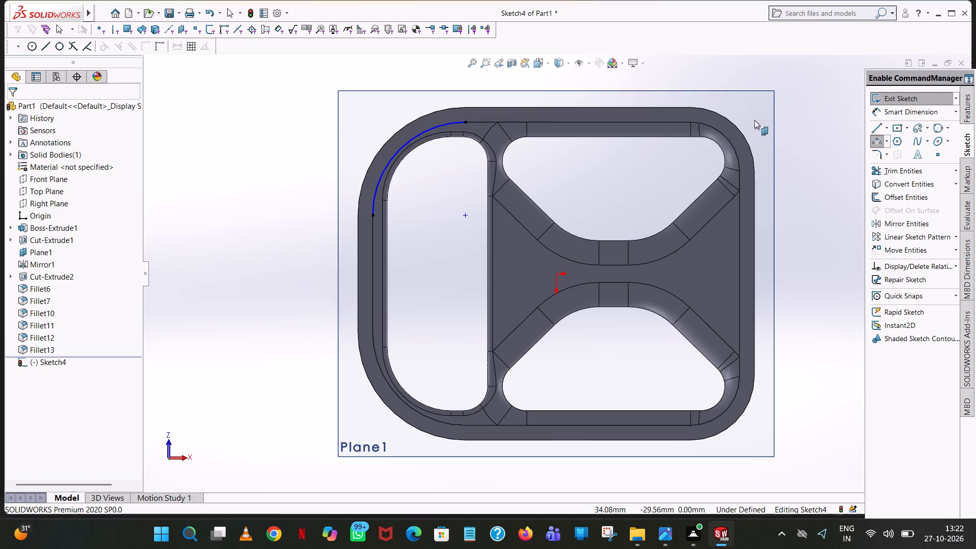
Sketch a second 90° three-point arc of about 14.3 mm radius along the elongated opening's upper outer corner.
{"action": "left_click", "coordinate": [877, 142]}
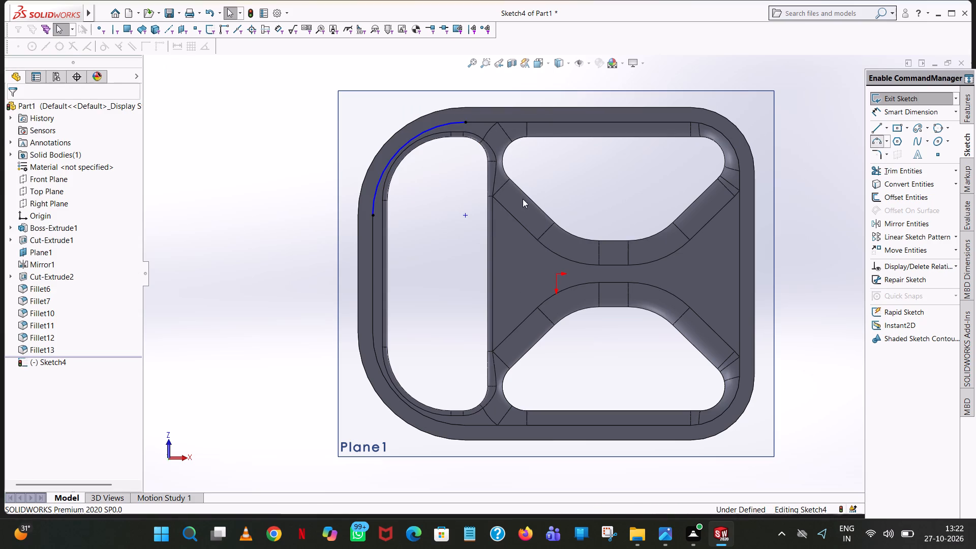
{"action": "left_click", "coordinate": [387, 201]}
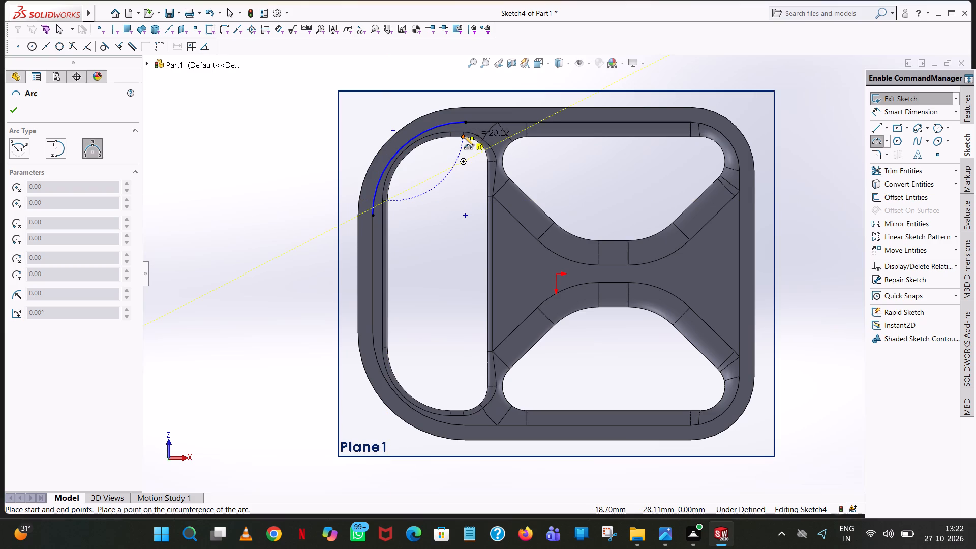
{"action": "left_click", "coordinate": [464, 136]}
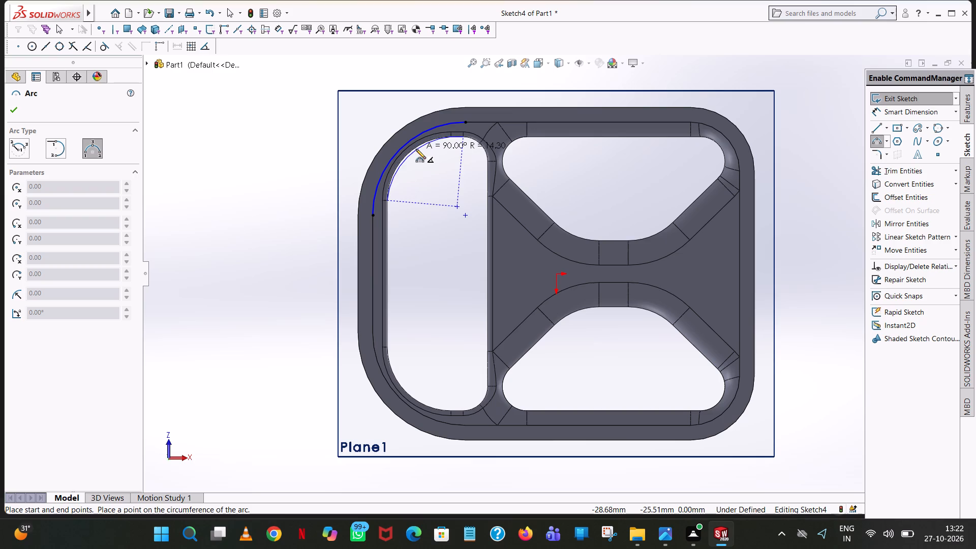
{"action": "left_click", "coordinate": [416, 149]}
{"action": "right_click", "coordinate": [416, 149]}
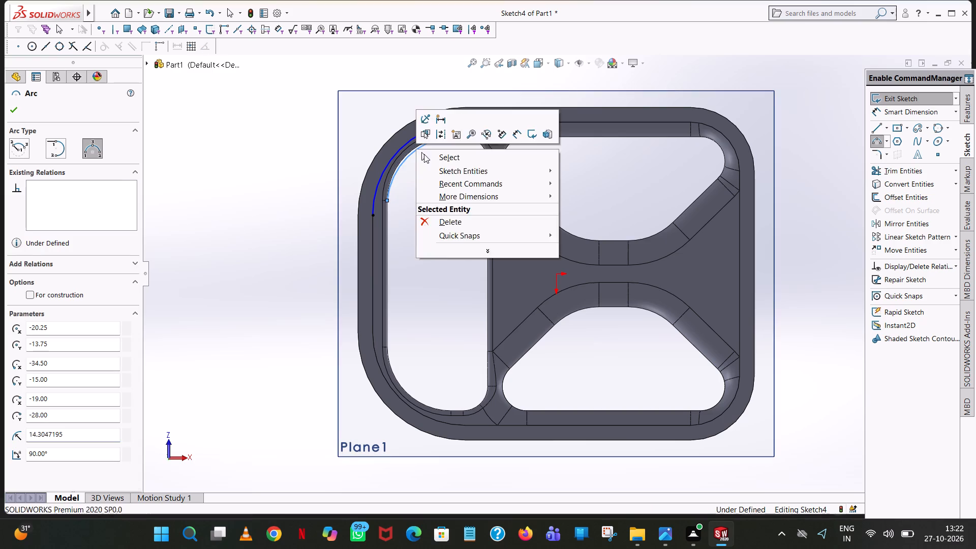
{"action": "left_click", "coordinate": [432, 159]}
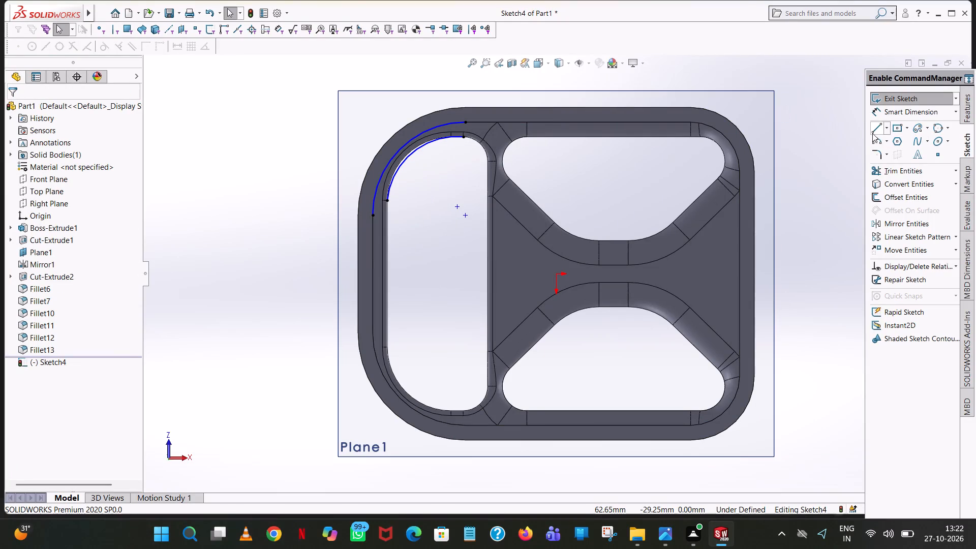
Sketch a short horizontal line from the inner arc's lower end across to the outer arc.
{"action": "left_click", "coordinate": [875, 129]}
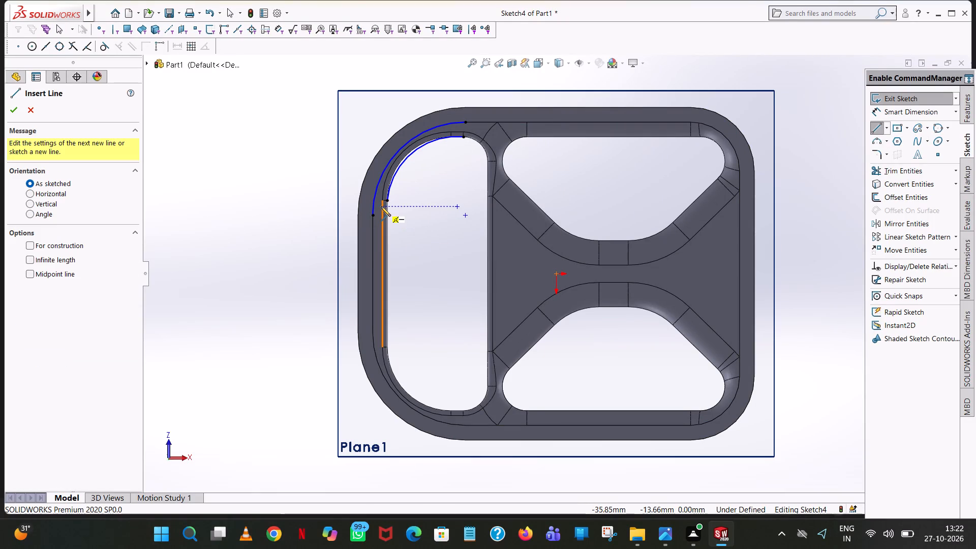
{"action": "left_click", "coordinate": [387, 201]}
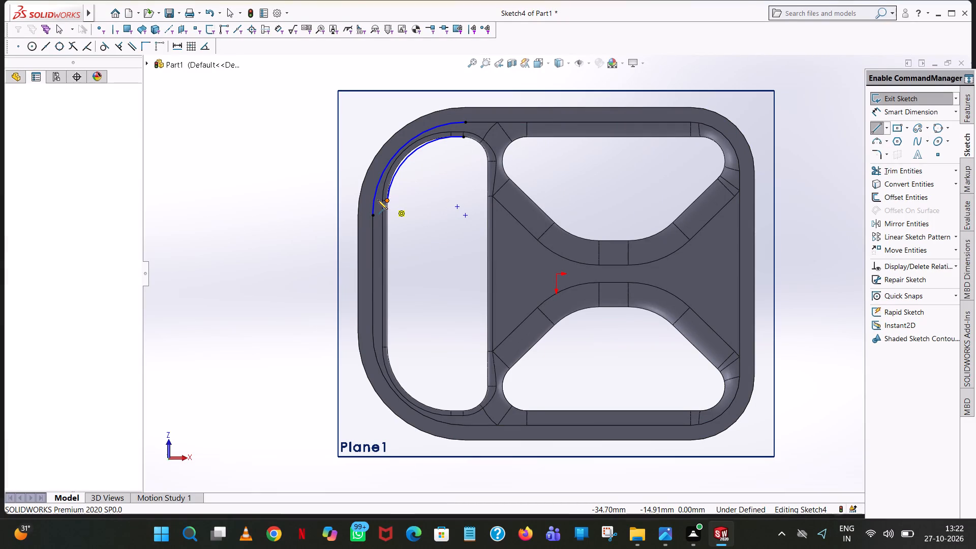
{"action": "left_click", "coordinate": [374, 200]}
{"action": "right_click", "coordinate": [374, 199]}
{"action": "left_click", "coordinate": [435, 207]}
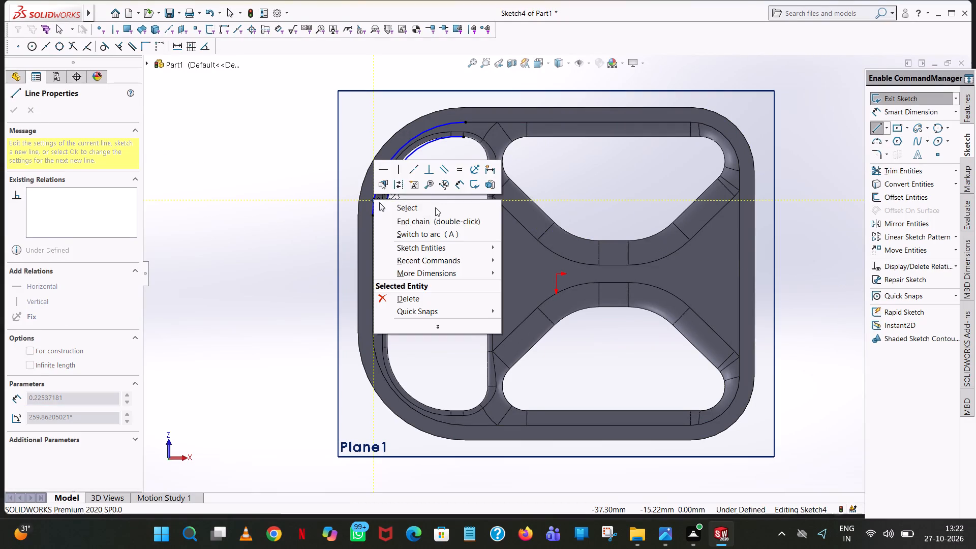
Trim away the outer arc's short stub below the horizontal closing line.
{"action": "left_click", "coordinate": [882, 166]}
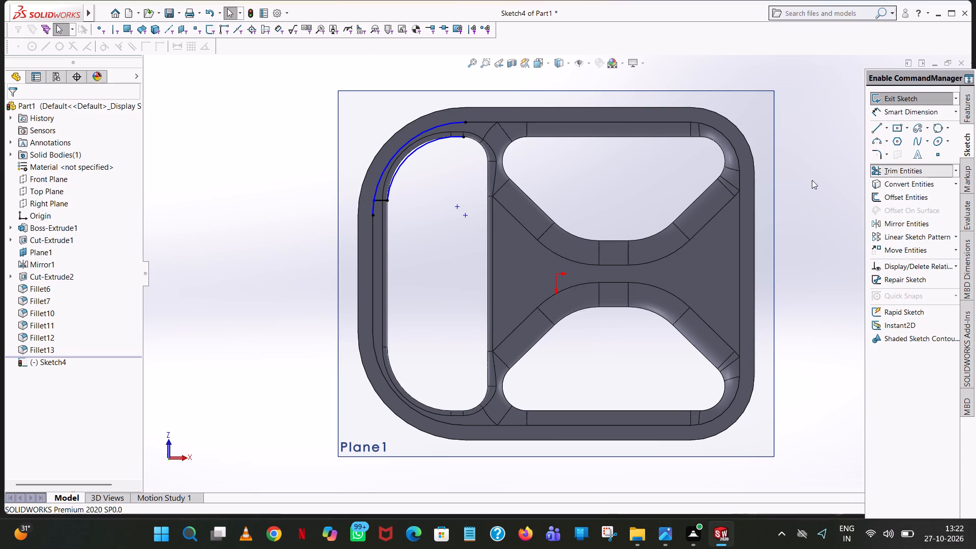
{"action": "left_click", "coordinate": [373, 207]}
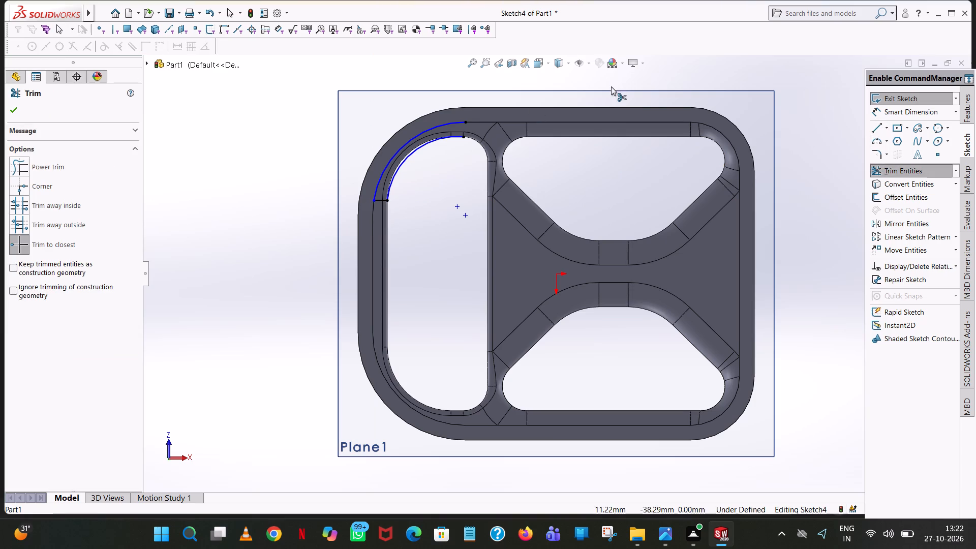
{"action": "left_click", "coordinate": [863, 106]}
{"action": "right_click", "coordinate": [862, 104]}
{"action": "right_click", "coordinate": [863, 104]}
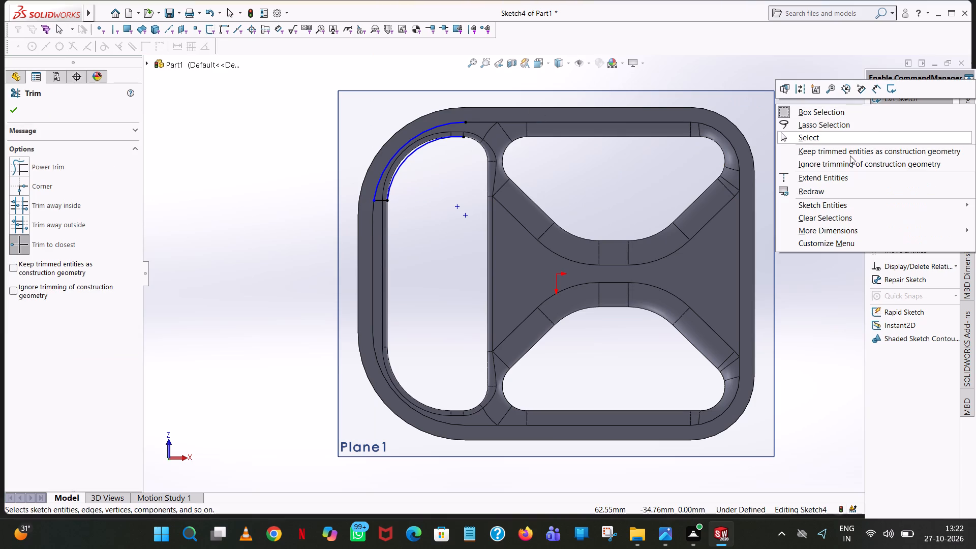
{"action": "left_click", "coordinate": [271, 204]}
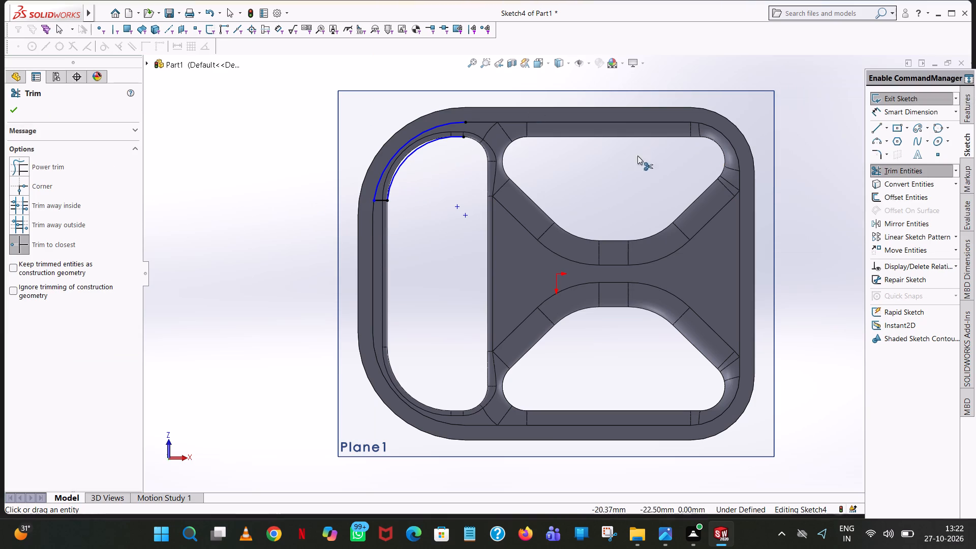
Close the profile with a line about 3 mm long joining the upper ends of the two arcs.
{"action": "left_click", "coordinate": [876, 127]}
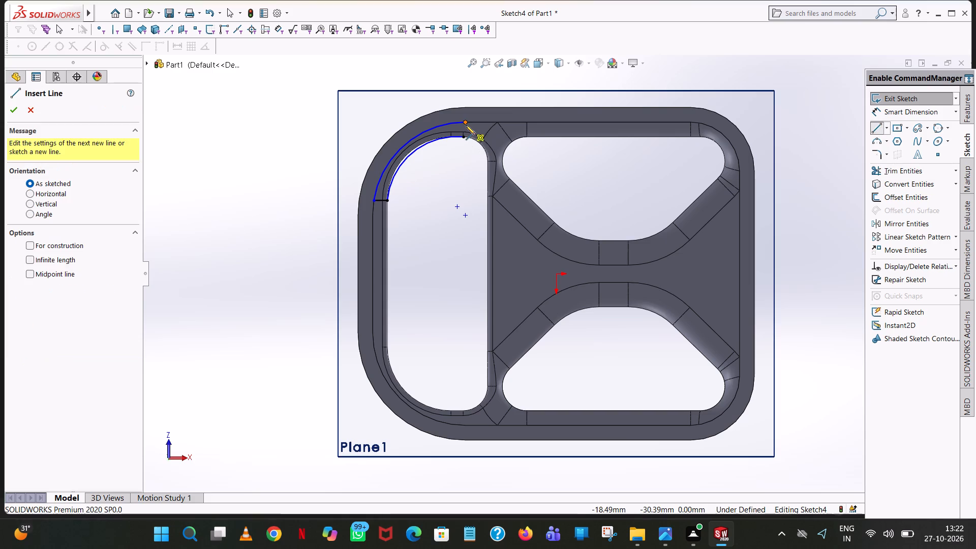
{"action": "left_click", "coordinate": [466, 123]}
{"action": "left_click", "coordinate": [464, 138]}
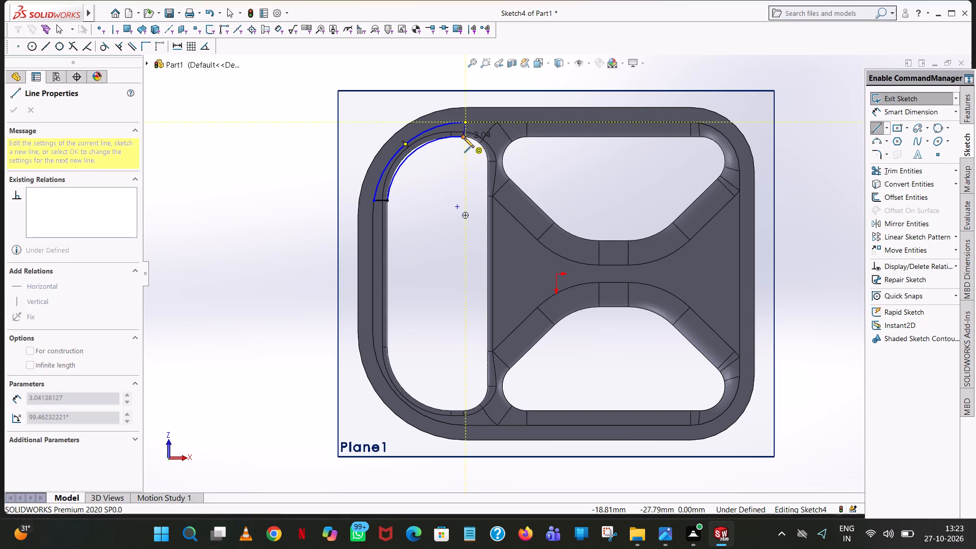
{"action": "right_click", "coordinate": [464, 138]}
{"action": "left_click", "coordinate": [515, 150]}
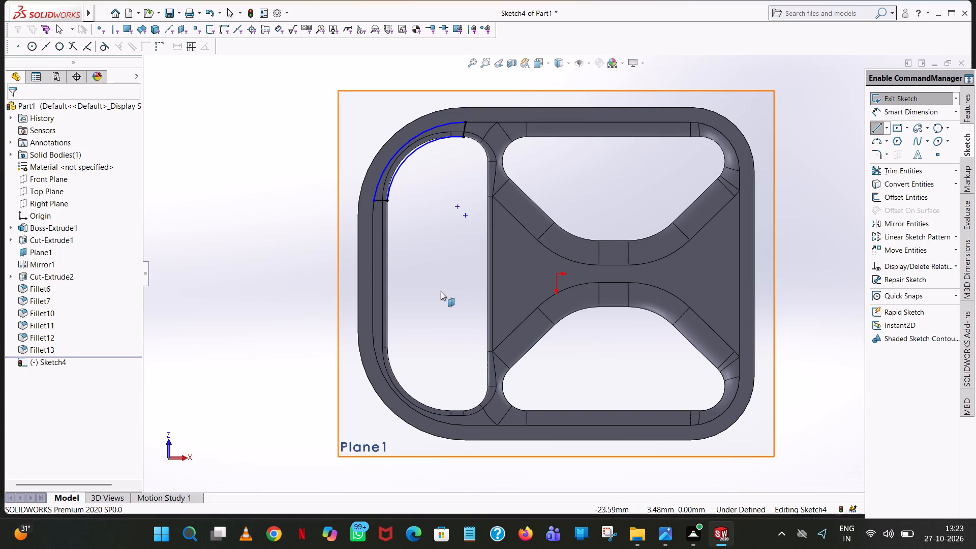
Sketch a horizontal line about 11.8 mm long from the origin towards the elongated opening as a mirror axis.
{"action": "left_click", "coordinate": [876, 128]}
{"action": "left_click", "coordinate": [556, 273]}
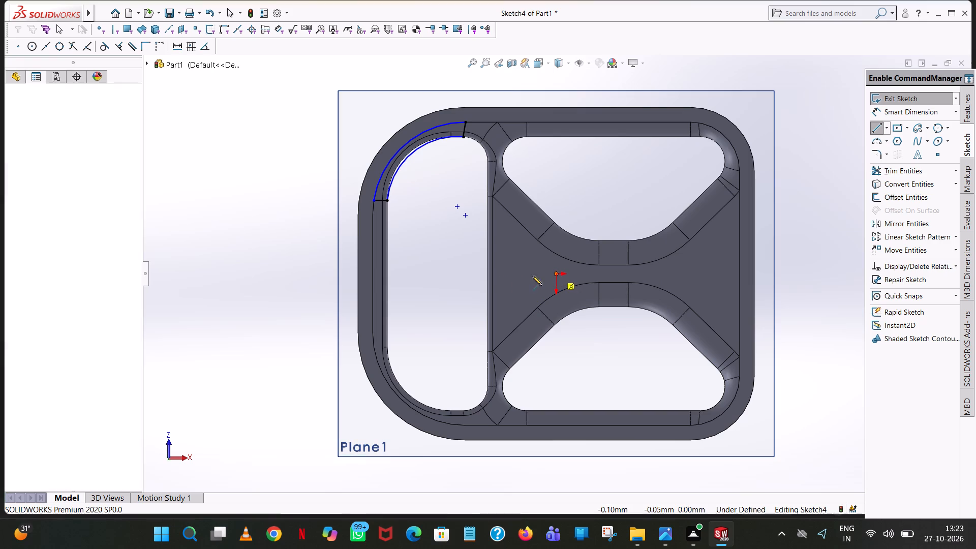
{"action": "left_click", "coordinate": [498, 276]}
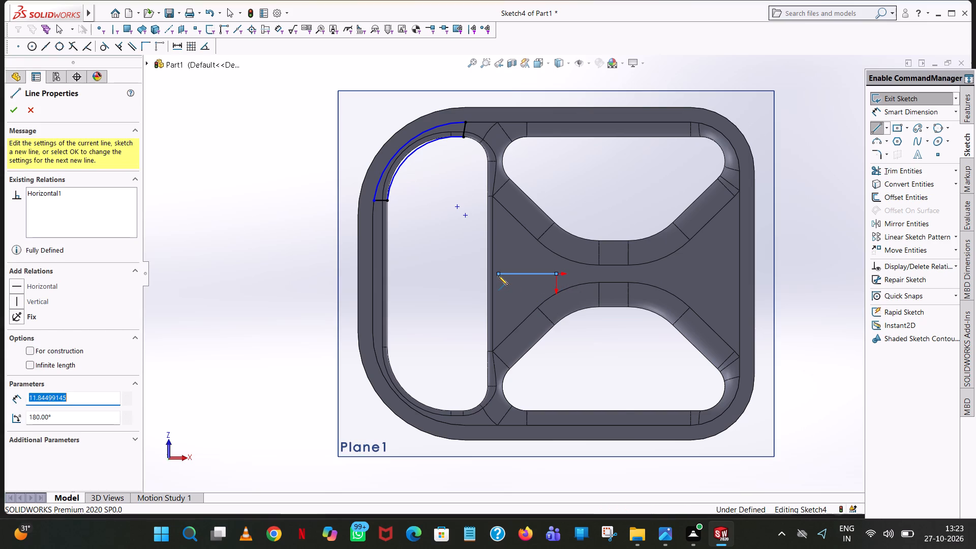
{"action": "right_click", "coordinate": [498, 276]}
{"action": "left_click", "coordinate": [546, 284]}
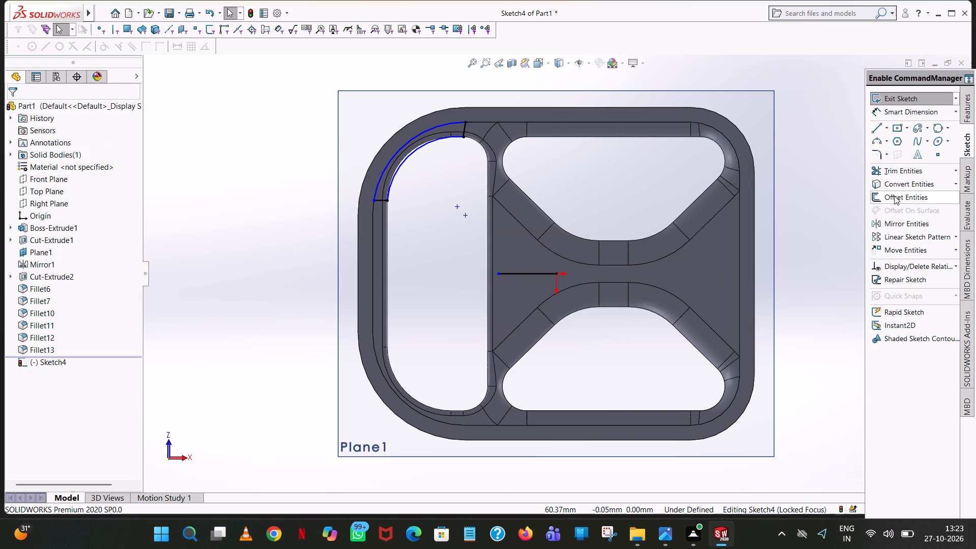
Mirror both arcs and both closing lines about the horizontal line from the origin, keeping the originals.
{"action": "left_click", "coordinate": [905, 224]}
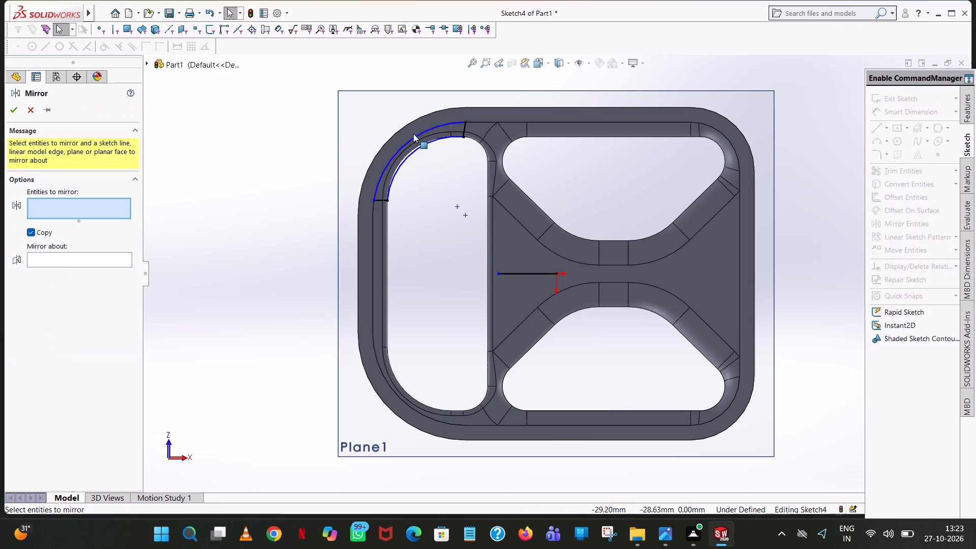
{"action": "left_click", "coordinate": [417, 137]}
{"action": "left_click", "coordinate": [425, 146]}
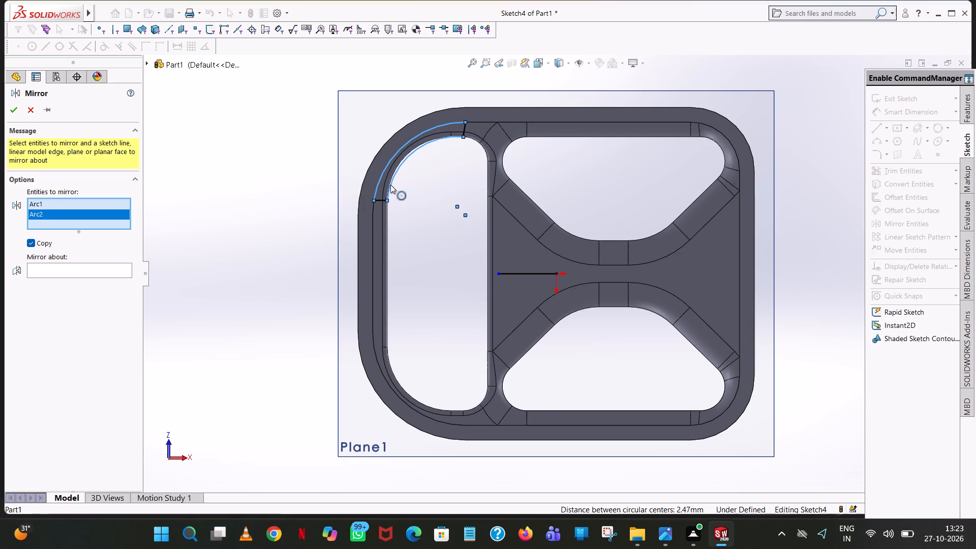
{"action": "left_click", "coordinate": [383, 201]}
{"action": "left_click", "coordinate": [466, 129]}
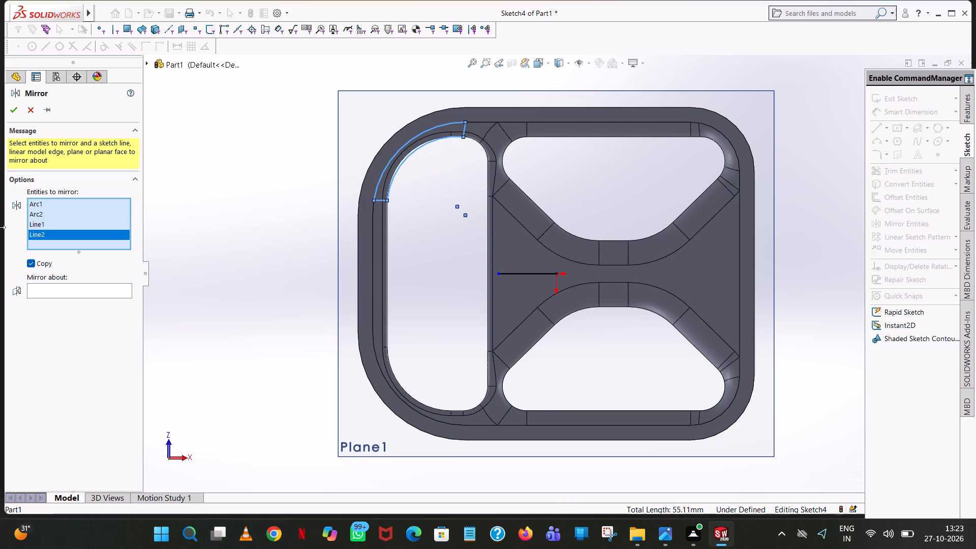
{"action": "left_click", "coordinate": [73, 291]}
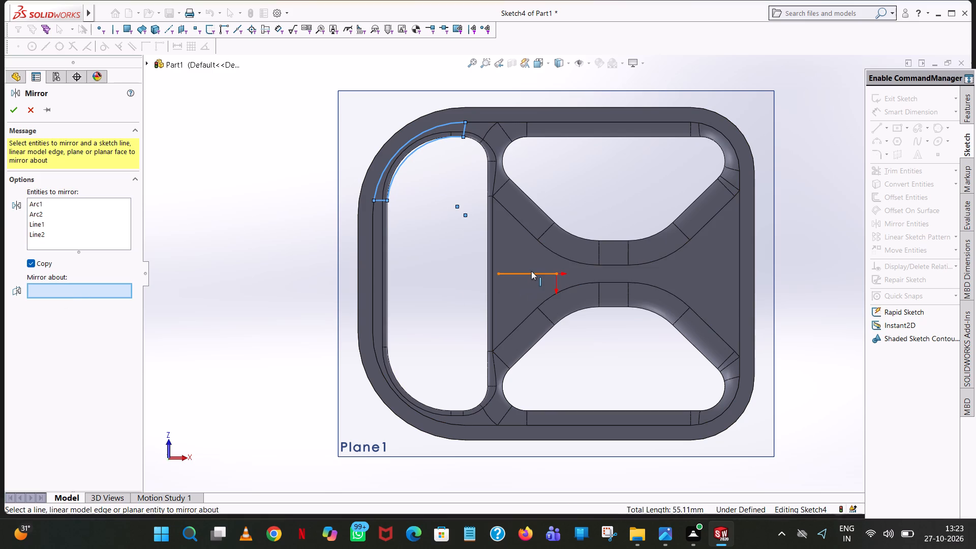
{"action": "left_click", "coordinate": [531, 271]}
{"action": "left_click", "coordinate": [14, 109]}
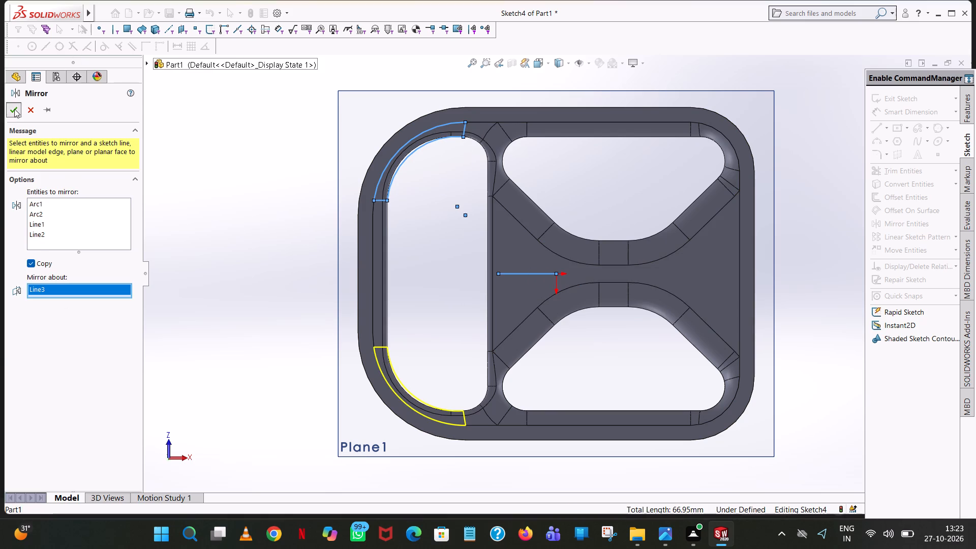
Examine the two arc profiles on the bracket from oblique angles and bring up the standard view choices.
{"action": "middle_click_drag", "start_coordinate": [801, 215], "coordinate": [787, 88]}
{"action": "scroll", "coordinate": [801, 216], "scroll_direction": "up", "scroll_amount": 1}
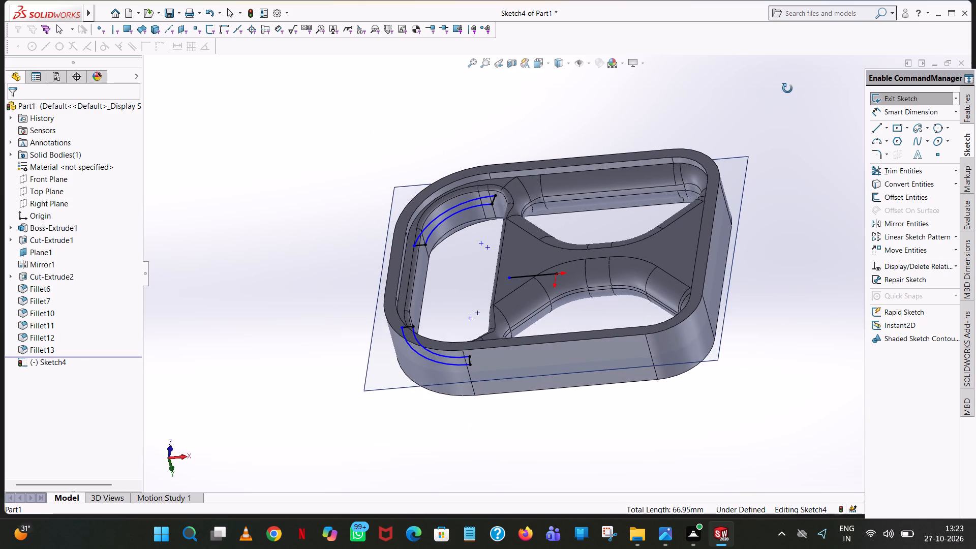
{"action": "middle_click_drag", "start_coordinate": [787, 88], "coordinate": [798, 64]}
{"action": "middle_click_drag", "start_coordinate": [798, 64], "coordinate": [796, 102]}
{"action": "scroll", "coordinate": [796, 104], "scroll_direction": "up", "scroll_amount": 1}
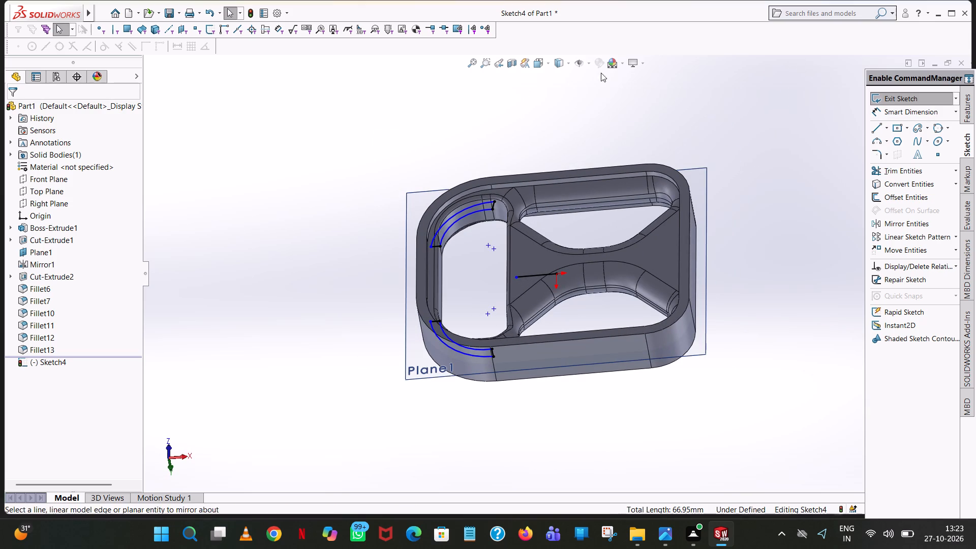
{"action": "left_click", "coordinate": [546, 63]}
{"action": "left_click", "coordinate": [599, 121]}
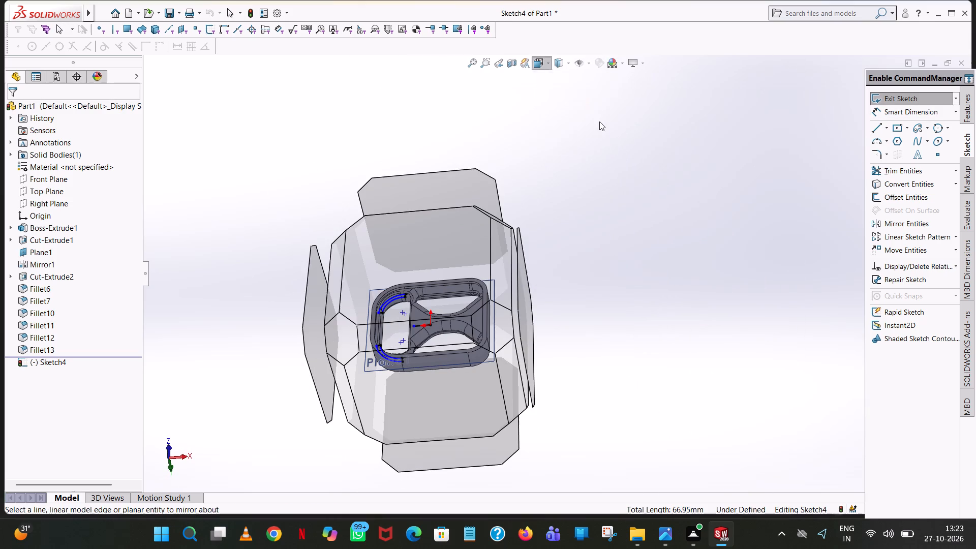
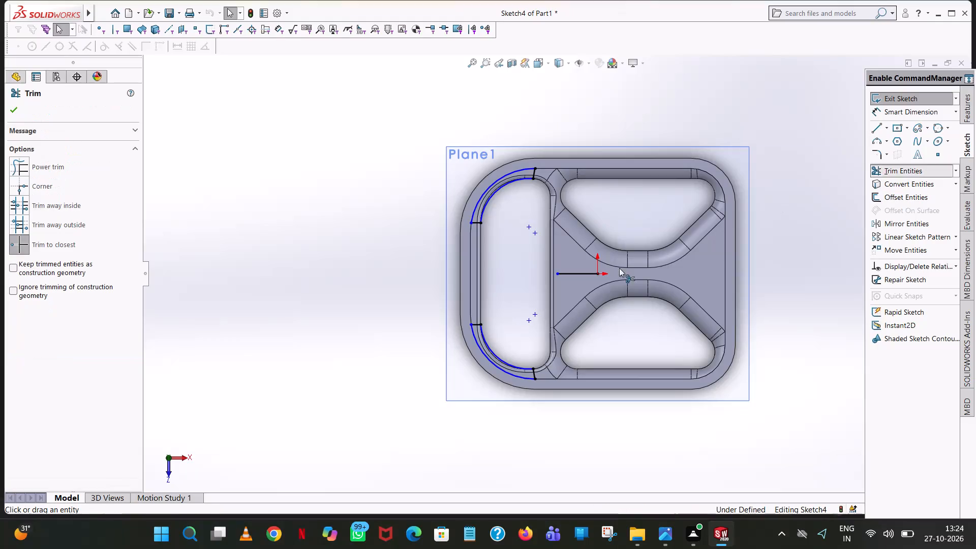
Trim away the horizontal mirror-axis line between the origin and the elongated opening.
{"action": "left_click", "coordinate": [589, 270]}
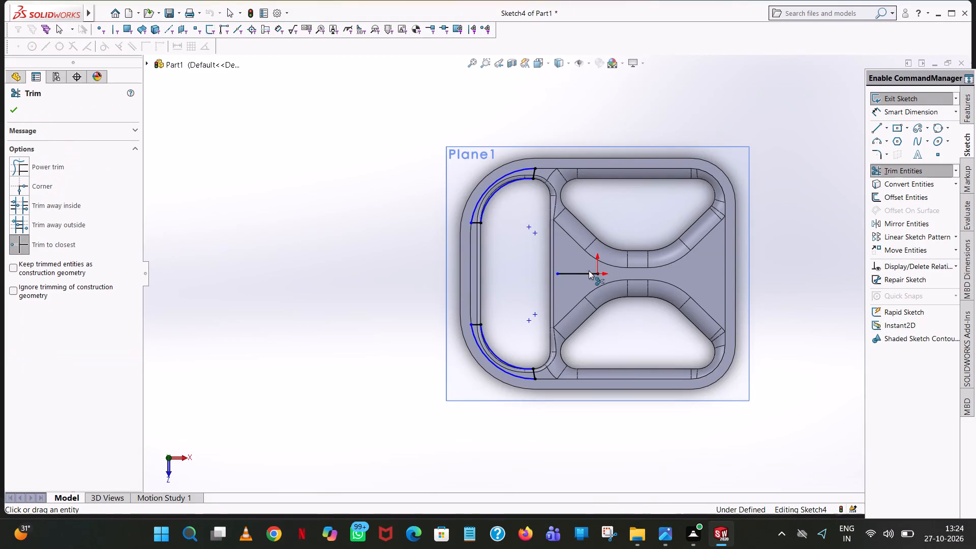
{"action": "left_click", "coordinate": [584, 273]}
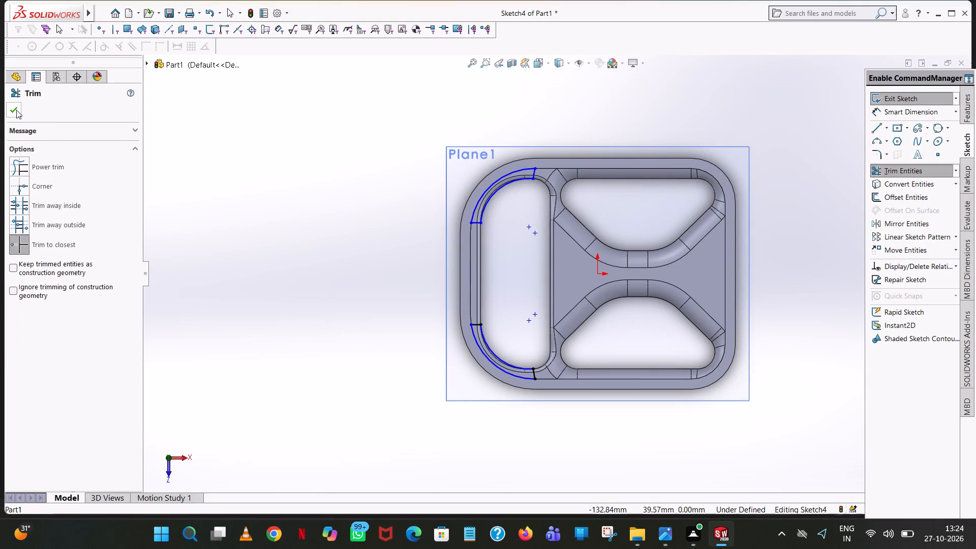
{"action": "left_click", "coordinate": [16, 110]}
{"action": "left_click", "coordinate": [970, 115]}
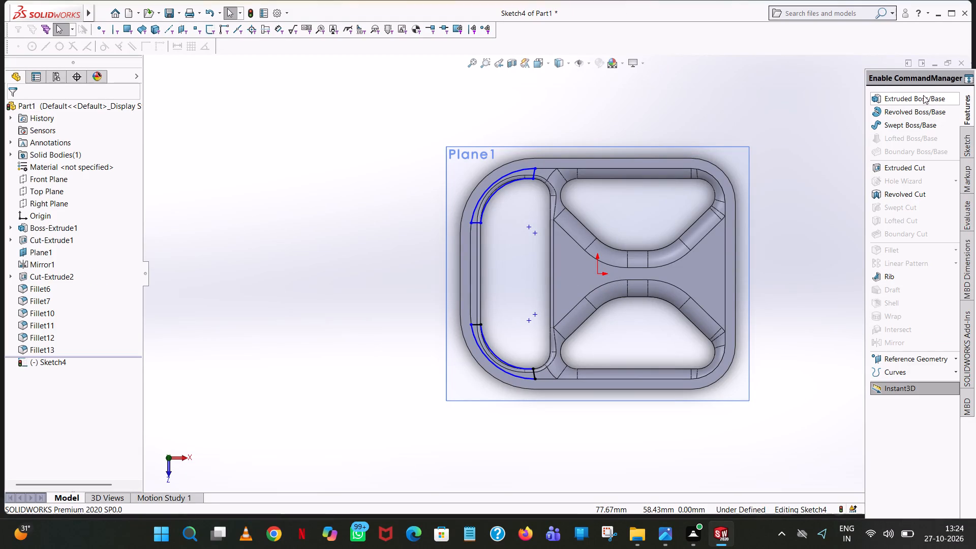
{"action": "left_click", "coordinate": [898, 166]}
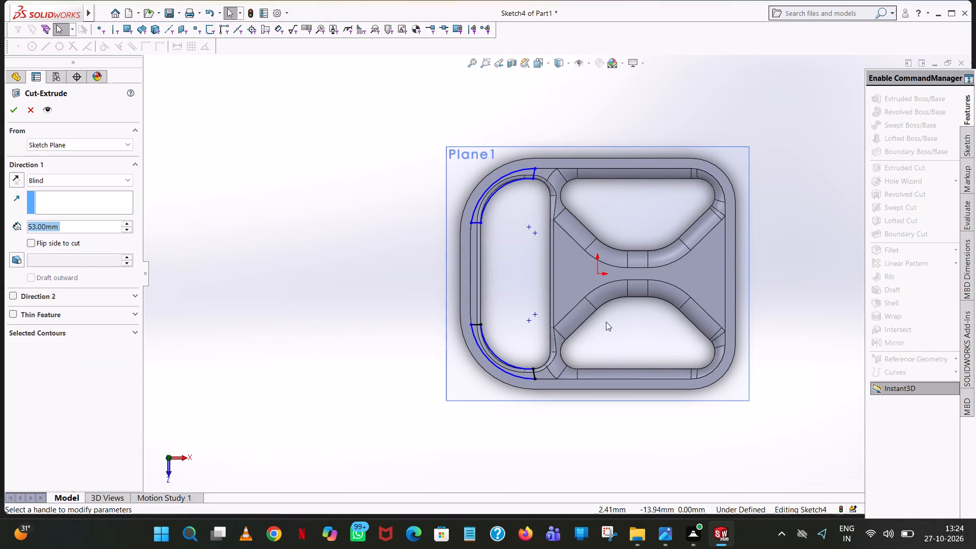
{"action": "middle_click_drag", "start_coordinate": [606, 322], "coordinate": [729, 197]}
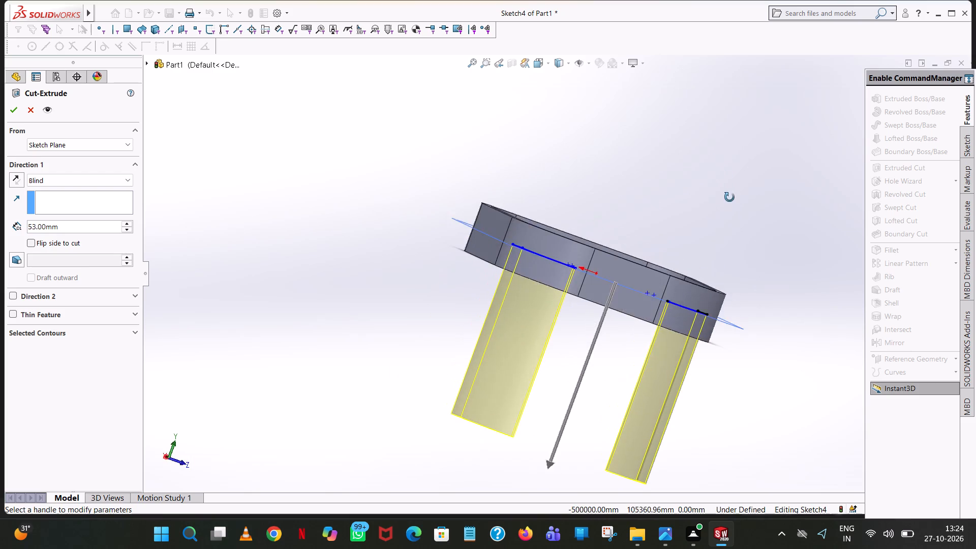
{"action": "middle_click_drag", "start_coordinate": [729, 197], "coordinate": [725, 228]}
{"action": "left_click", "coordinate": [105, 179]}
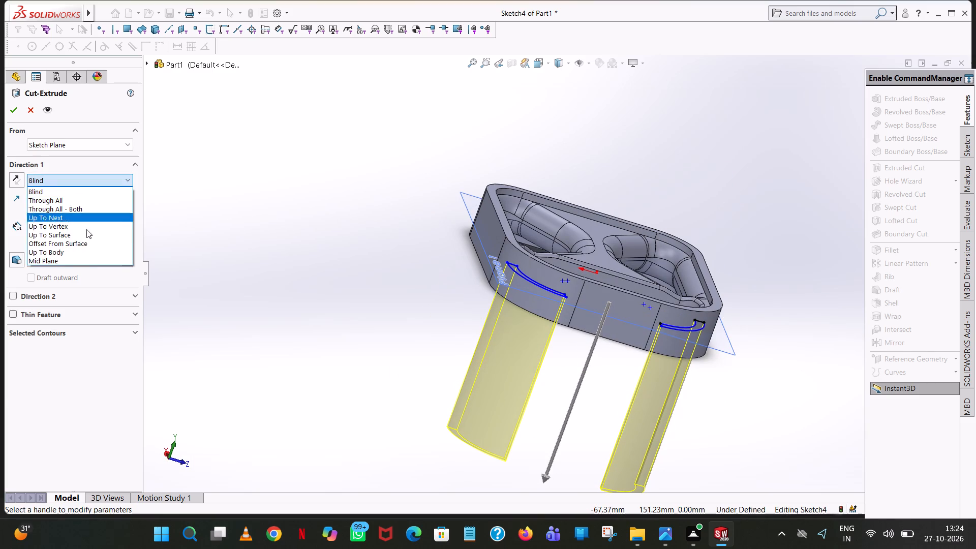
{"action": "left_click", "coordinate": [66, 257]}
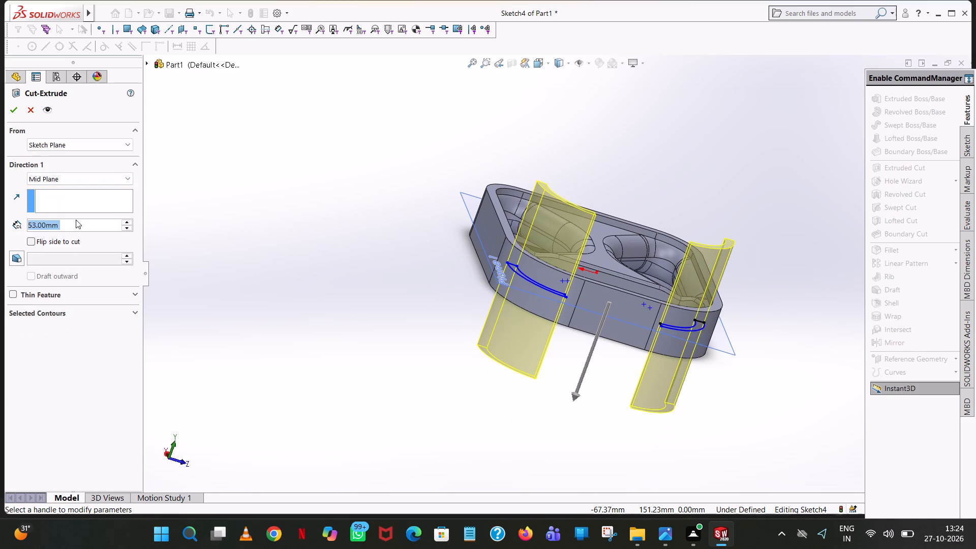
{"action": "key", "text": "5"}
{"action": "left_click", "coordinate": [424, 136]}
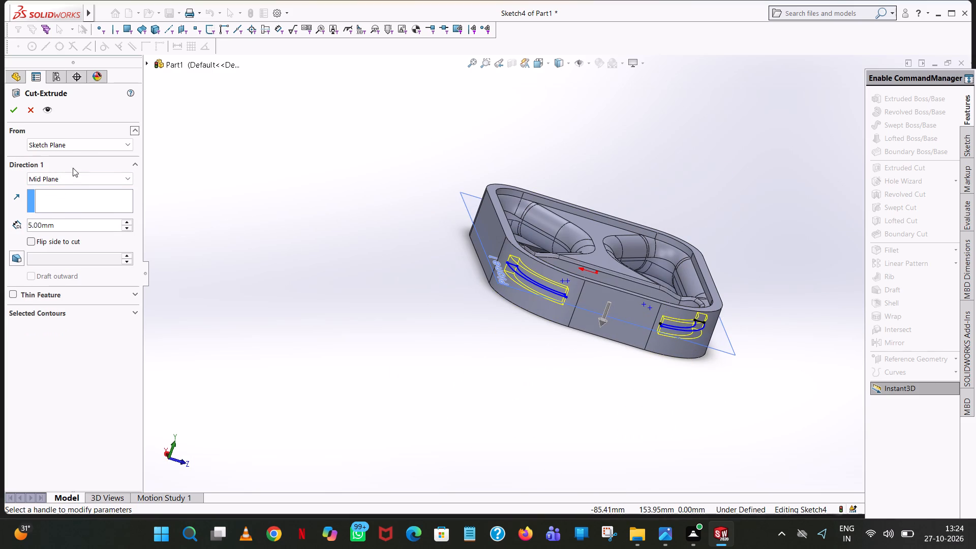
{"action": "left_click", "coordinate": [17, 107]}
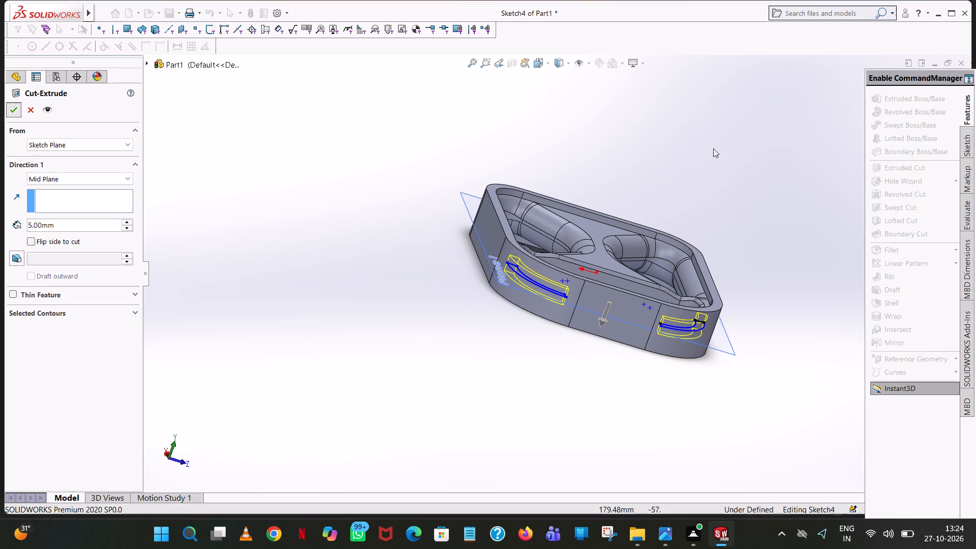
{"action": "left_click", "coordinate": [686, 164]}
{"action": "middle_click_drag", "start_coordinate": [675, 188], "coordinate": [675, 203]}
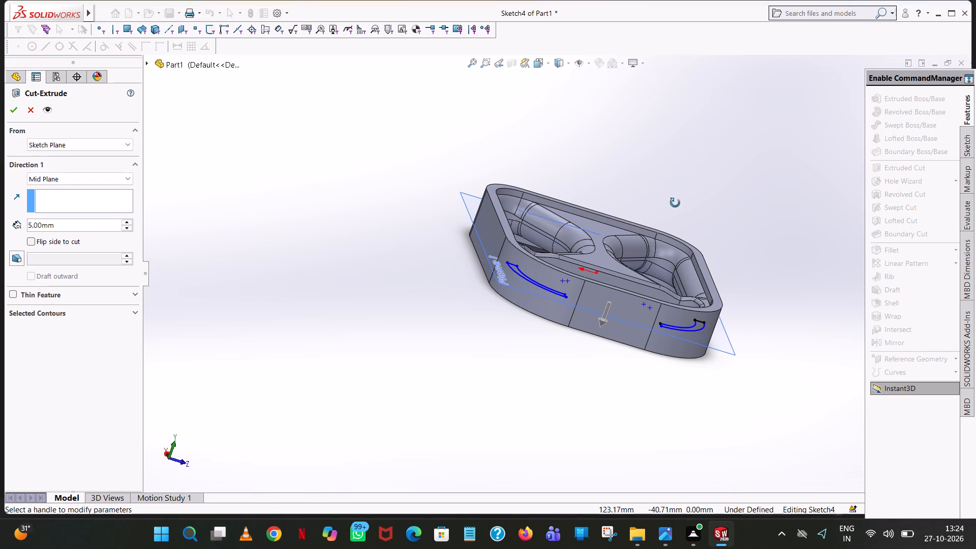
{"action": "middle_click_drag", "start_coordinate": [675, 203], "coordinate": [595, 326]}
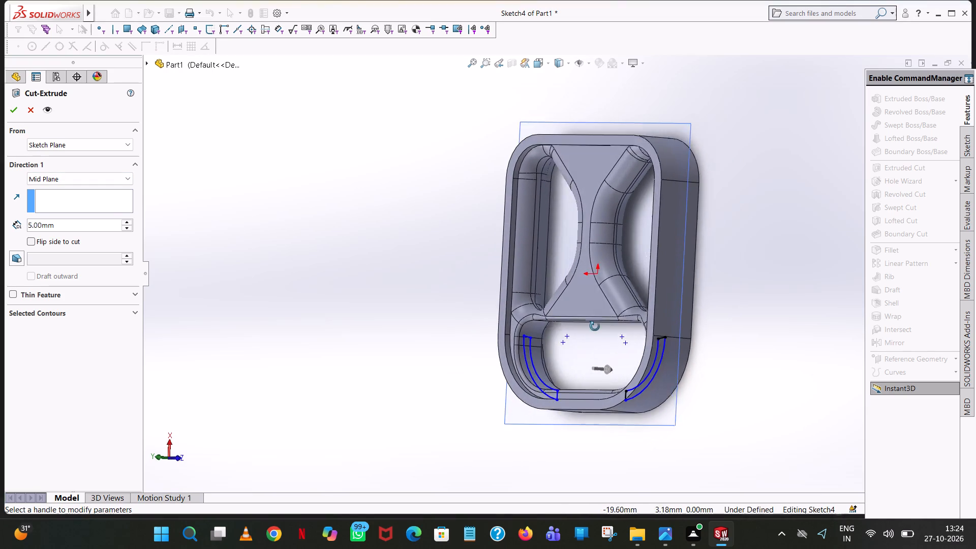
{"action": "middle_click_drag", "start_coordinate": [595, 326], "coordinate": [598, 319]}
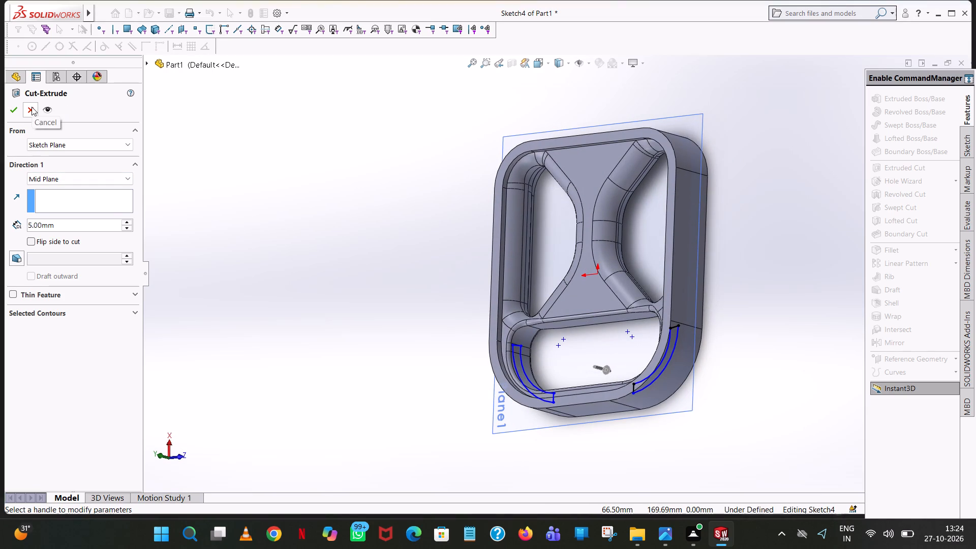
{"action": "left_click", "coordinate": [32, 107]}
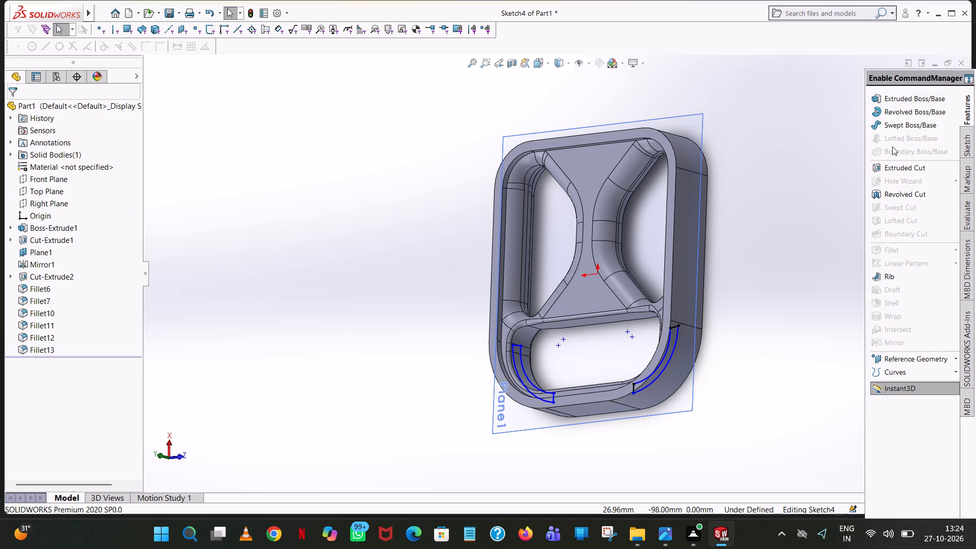
Try to cut-extrude both corner arc profiles with a Mid Plane end condition and a depth of 5 mm.
{"action": "left_click", "coordinate": [898, 171]}
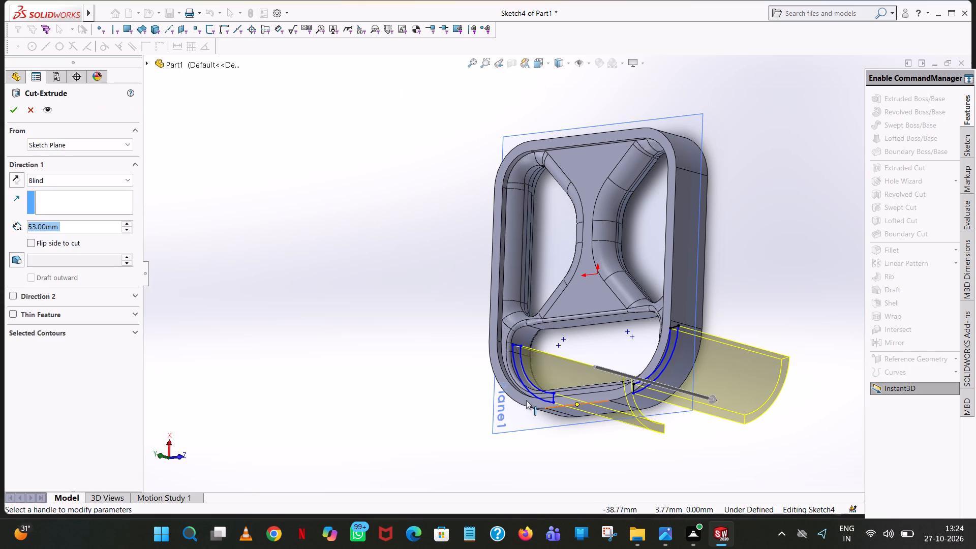
{"action": "left_click", "coordinate": [101, 180]}
{"action": "left_click", "coordinate": [57, 259]}
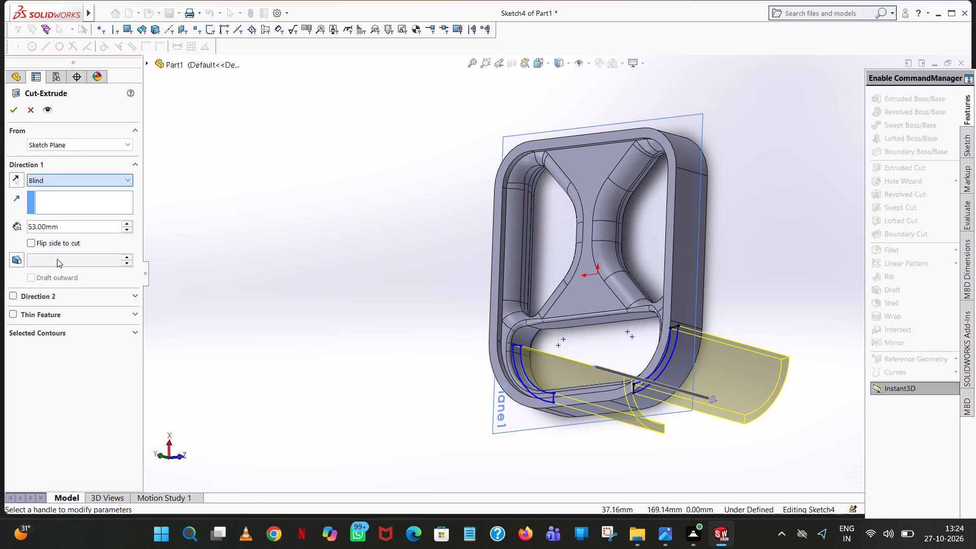
{"action": "key", "text": "5"}
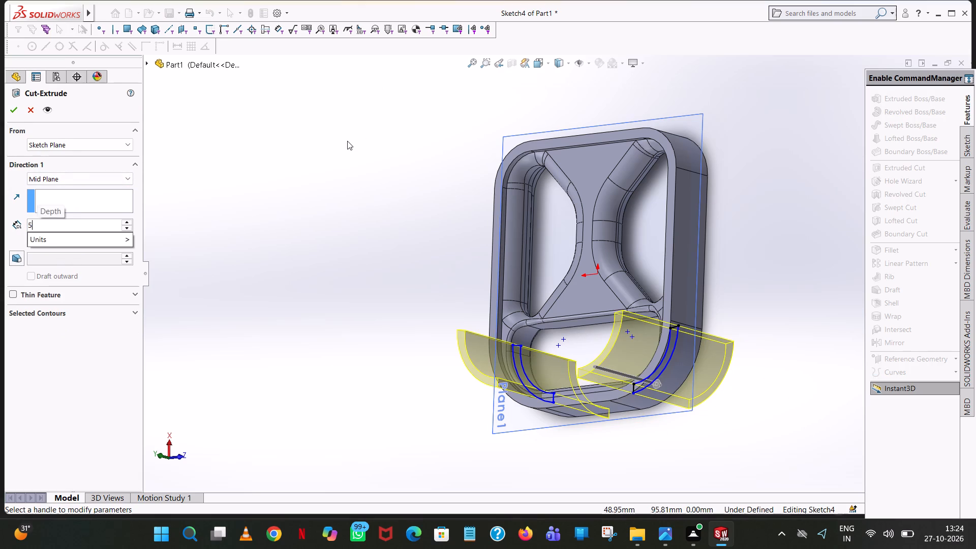
{"action": "left_click", "coordinate": [347, 141]}
{"action": "scroll", "coordinate": [388, 185], "scroll_direction": "up", "scroll_amount": 1}
{"action": "middle_click_drag", "start_coordinate": [390, 191], "coordinate": [429, 6]}
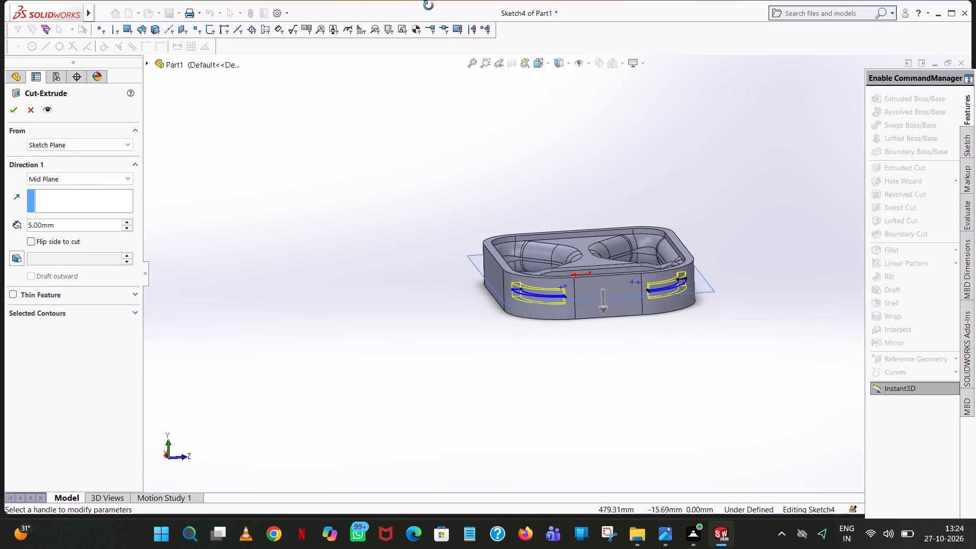
{"action": "middle_click_drag", "start_coordinate": [429, 6], "coordinate": [443, 0]}
{"action": "scroll", "coordinate": [443, 0], "scroll_direction": "up", "scroll_amount": 1}
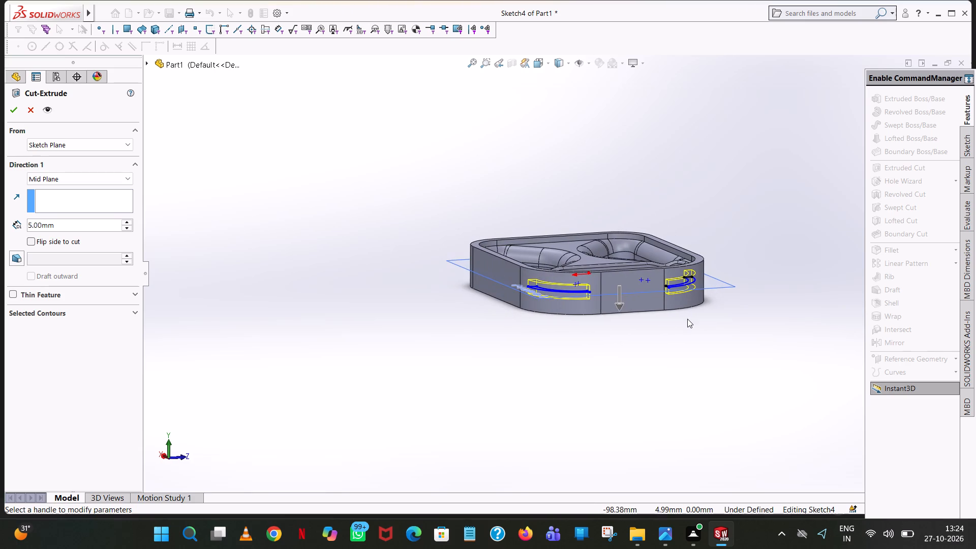
{"action": "middle_click_drag", "start_coordinate": [688, 319], "coordinate": [668, 300]}
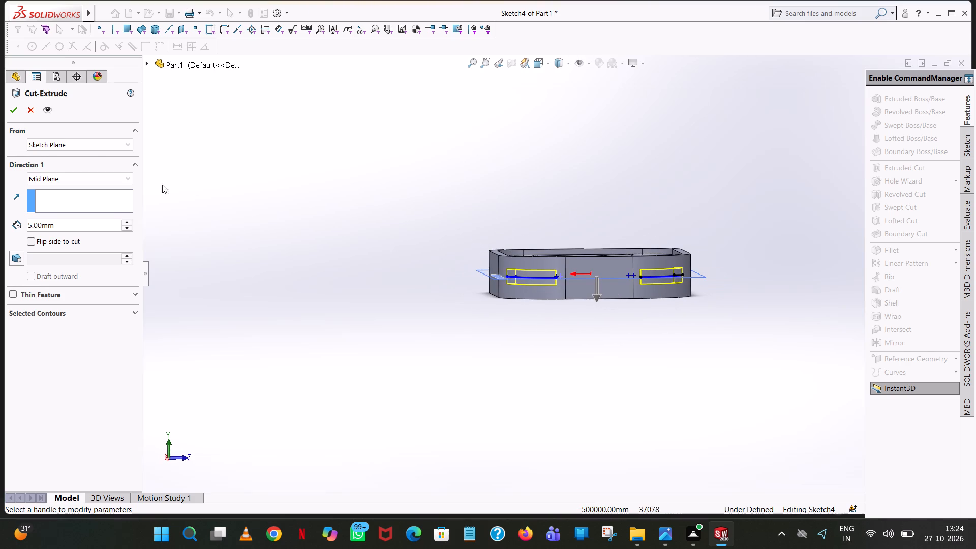
{"action": "left_click", "coordinate": [13, 108]}
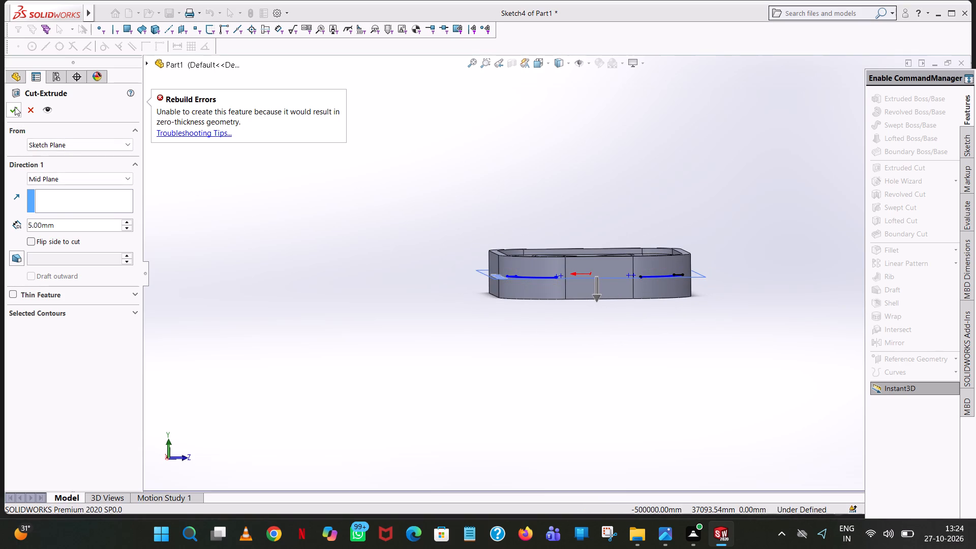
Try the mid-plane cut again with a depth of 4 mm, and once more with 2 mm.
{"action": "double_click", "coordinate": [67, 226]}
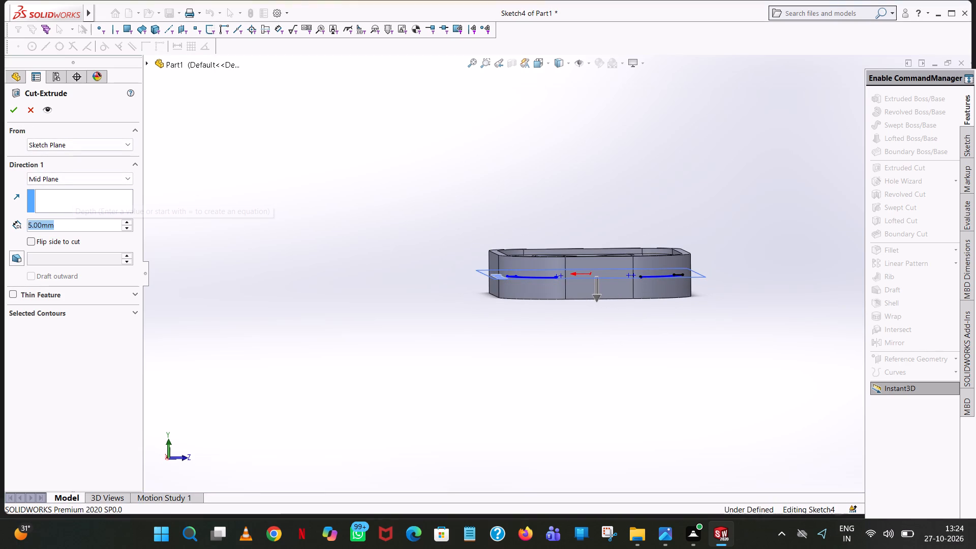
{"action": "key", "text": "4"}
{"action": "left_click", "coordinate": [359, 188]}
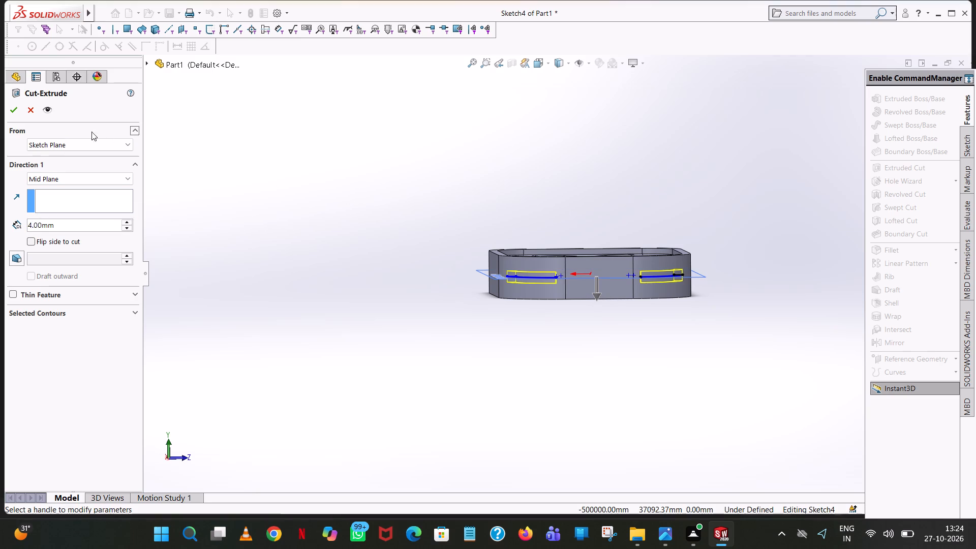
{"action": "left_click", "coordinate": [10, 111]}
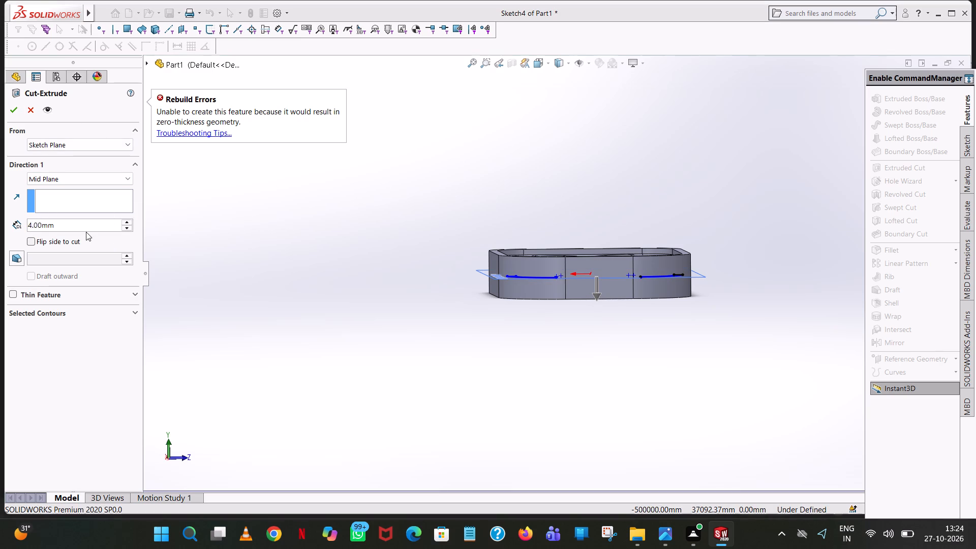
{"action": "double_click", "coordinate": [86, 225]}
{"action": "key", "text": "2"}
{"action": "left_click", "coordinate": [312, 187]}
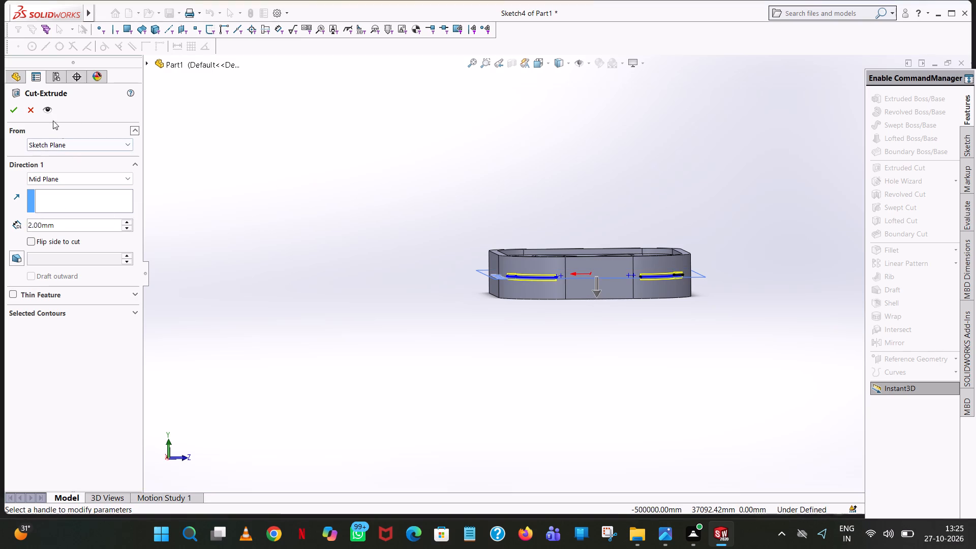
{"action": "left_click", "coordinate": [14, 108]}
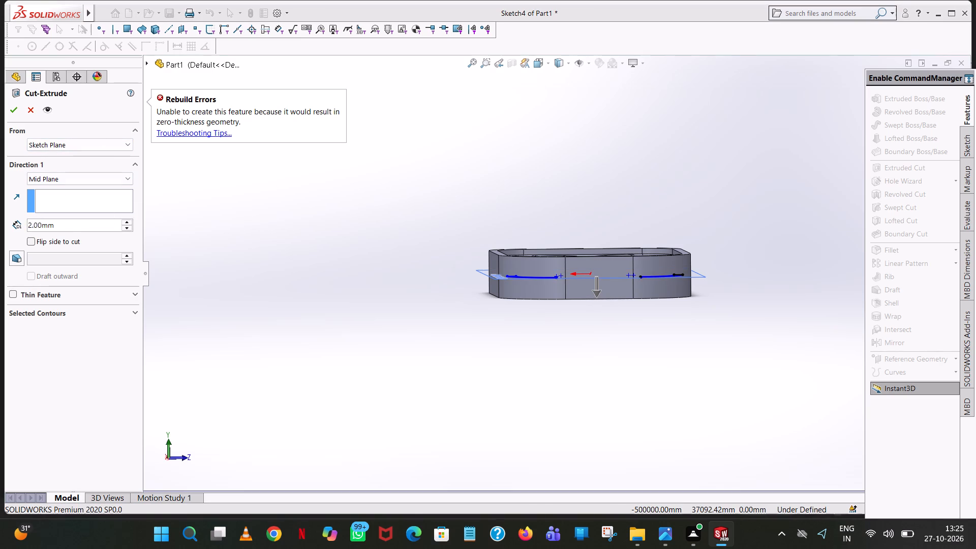
Set the mid-plane cut's depth to 1 mm and try to create it.
{"action": "double_click", "coordinate": [71, 225]}
{"action": "key", "text": "1"}
{"action": "left_click", "coordinate": [279, 169]}
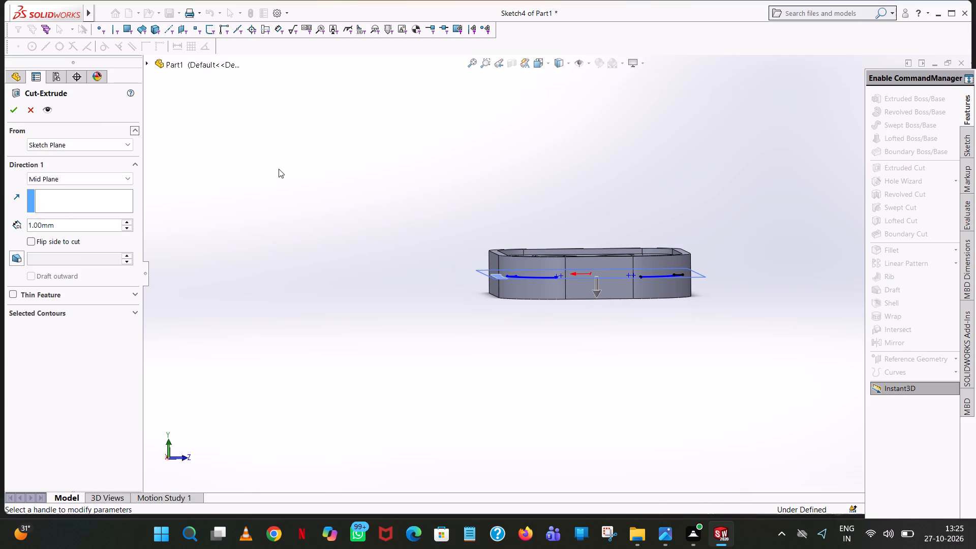
{"action": "left_click", "coordinate": [17, 108]}
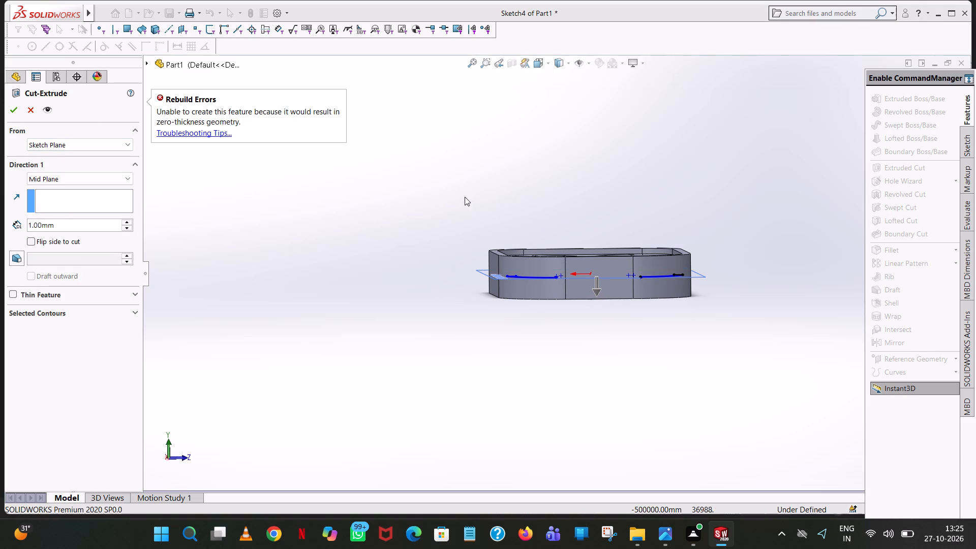
Examine where the corner profiles' arcs and closing lines meet the bracket's edges, at an angle and from the top view.
{"action": "middle_click_drag", "start_coordinate": [499, 190], "coordinate": [566, 414]}
{"action": "scroll", "coordinate": [566, 414], "scroll_direction": "up", "scroll_amount": 1}
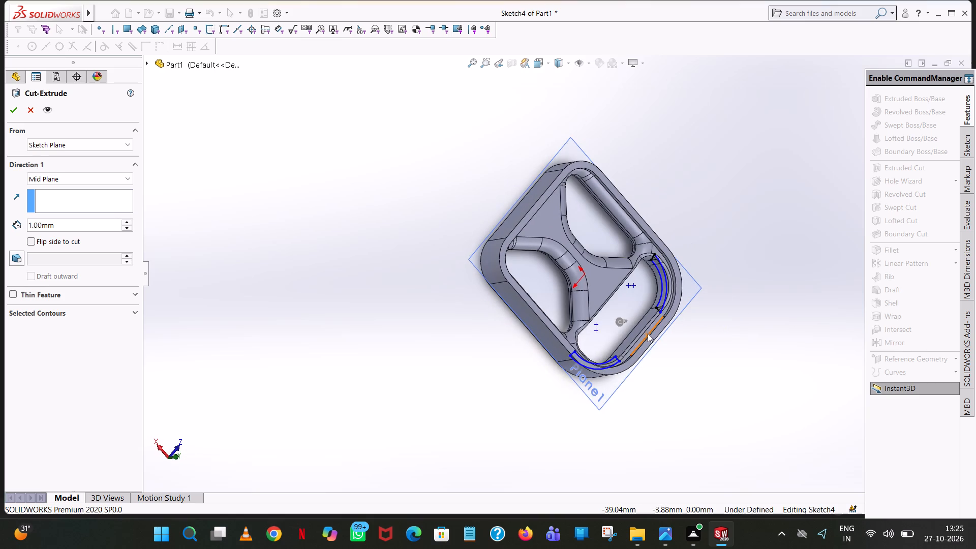
{"action": "scroll", "coordinate": [643, 307], "scroll_direction": "down", "scroll_amount": 11}
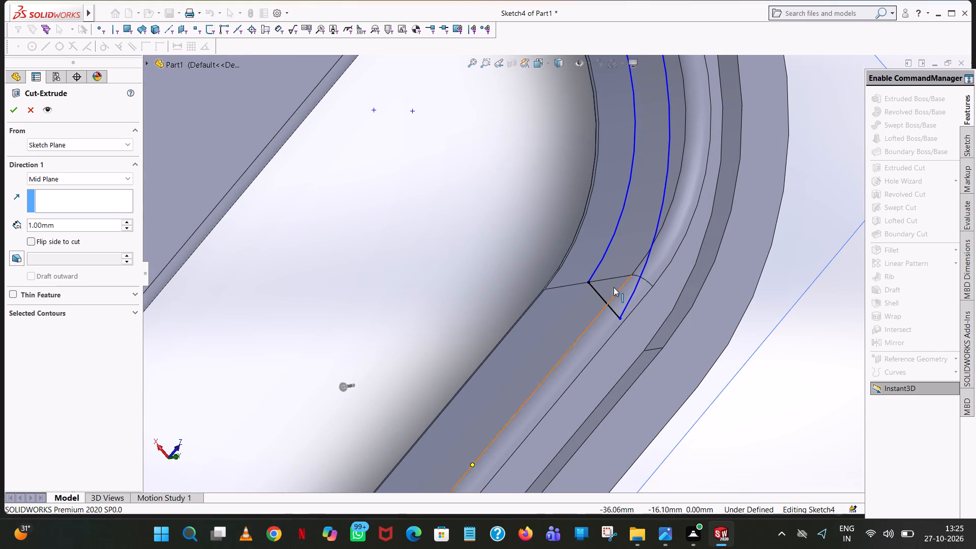
{"action": "left_click", "coordinate": [547, 63]}
{"action": "left_click", "coordinate": [595, 120]}
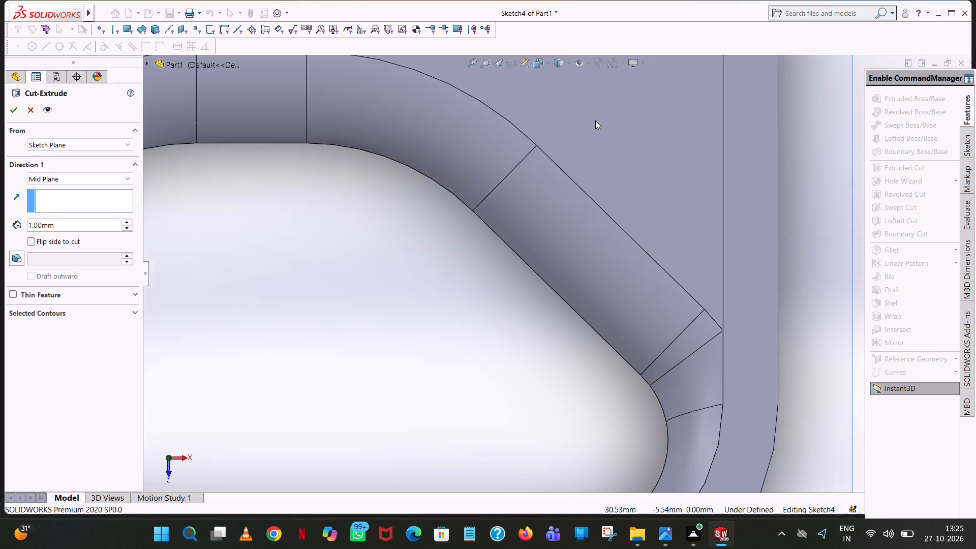
{"action": "scroll", "coordinate": [468, 222], "scroll_direction": "up", "scroll_amount": 11}
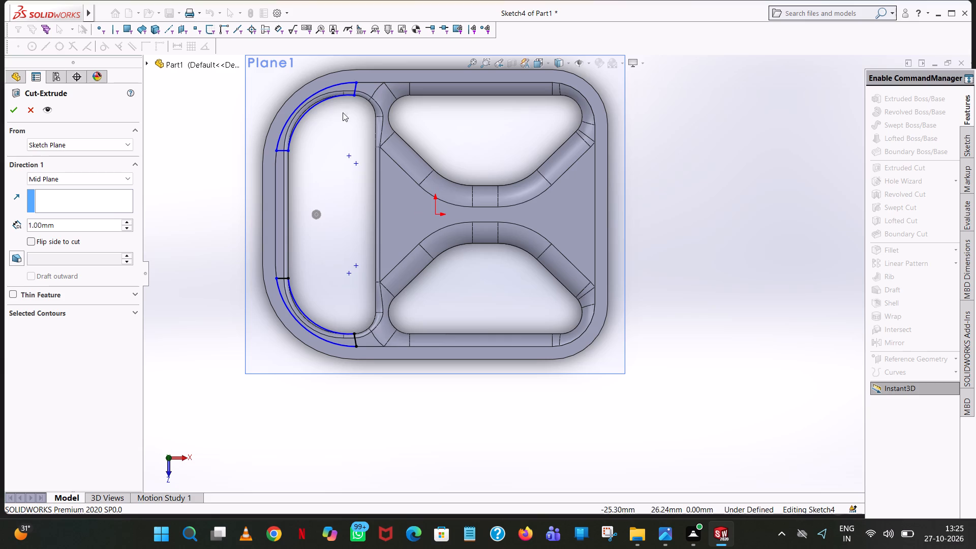
{"action": "scroll", "coordinate": [367, 123], "scroll_direction": "down", "scroll_amount": 5}
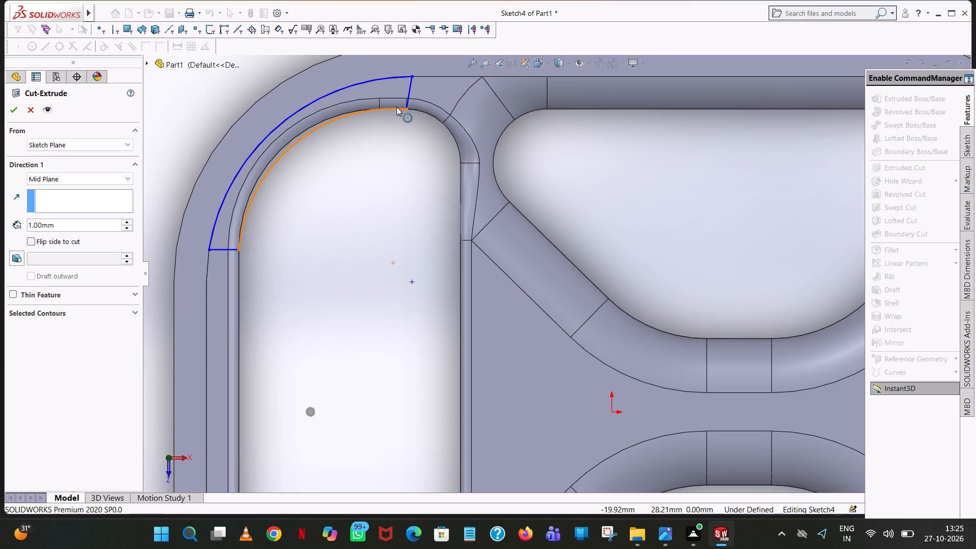
{"action": "scroll", "coordinate": [396, 107], "scroll_direction": "down", "scroll_amount": 4}
{"action": "scroll", "coordinate": [466, 159], "scroll_direction": "up", "scroll_amount": 2}
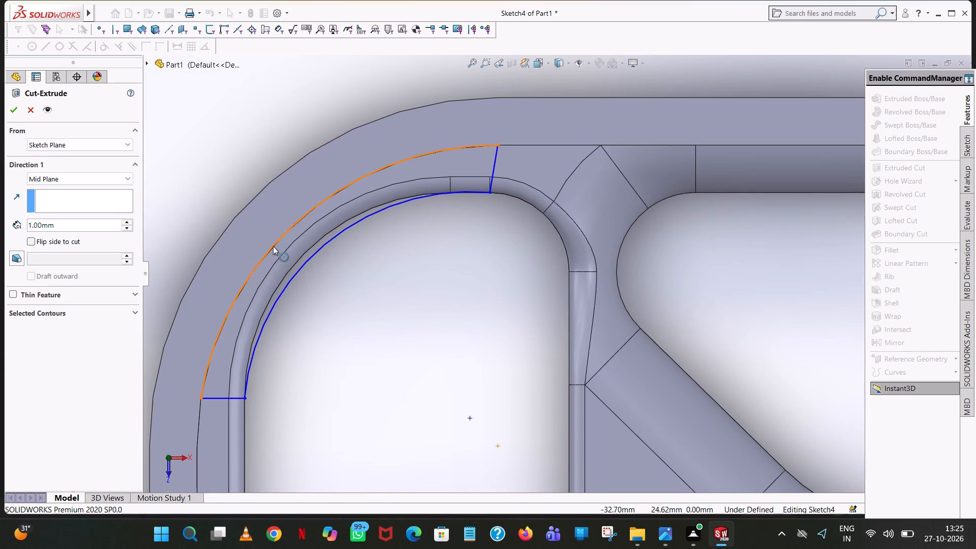
{"action": "scroll", "coordinate": [277, 260], "scroll_direction": "up", "scroll_amount": 7}
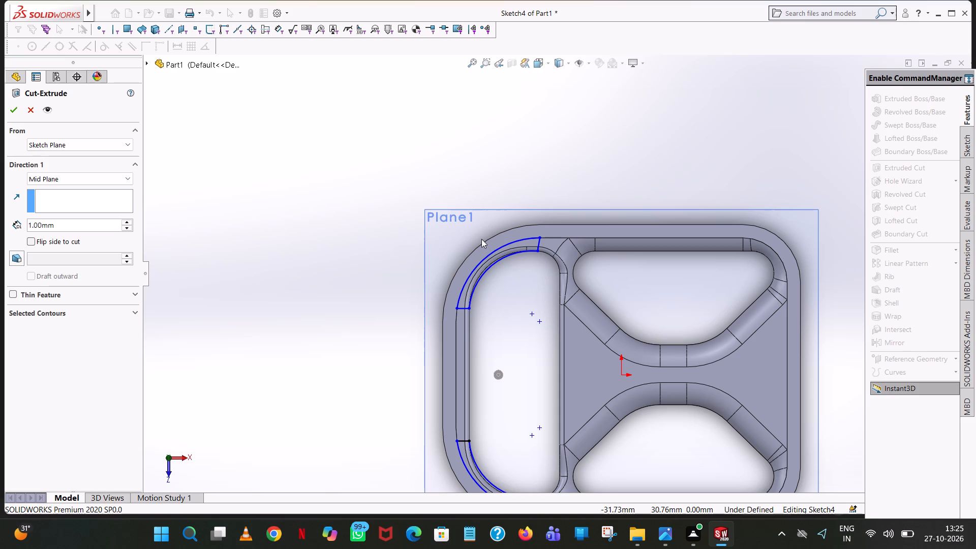
{"action": "scroll", "coordinate": [502, 452], "scroll_direction": "up", "scroll_amount": 3}
{"action": "scroll", "coordinate": [539, 350], "scroll_direction": "down", "scroll_amount": 2}
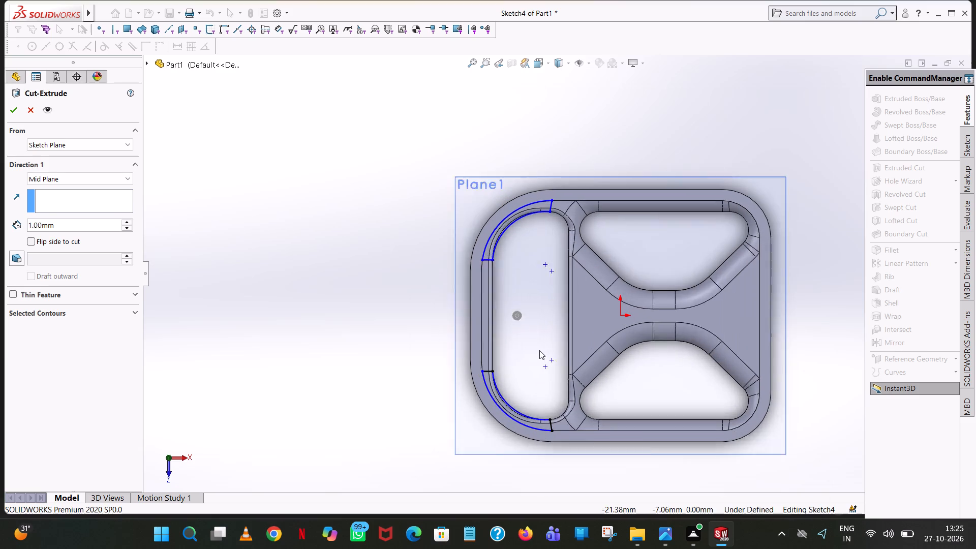
Cancel the cut and trim away the slanted closing line between the arcs of the lower corner profile.
{"action": "scroll", "coordinate": [539, 350], "scroll_direction": "down", "scroll_amount": 1}
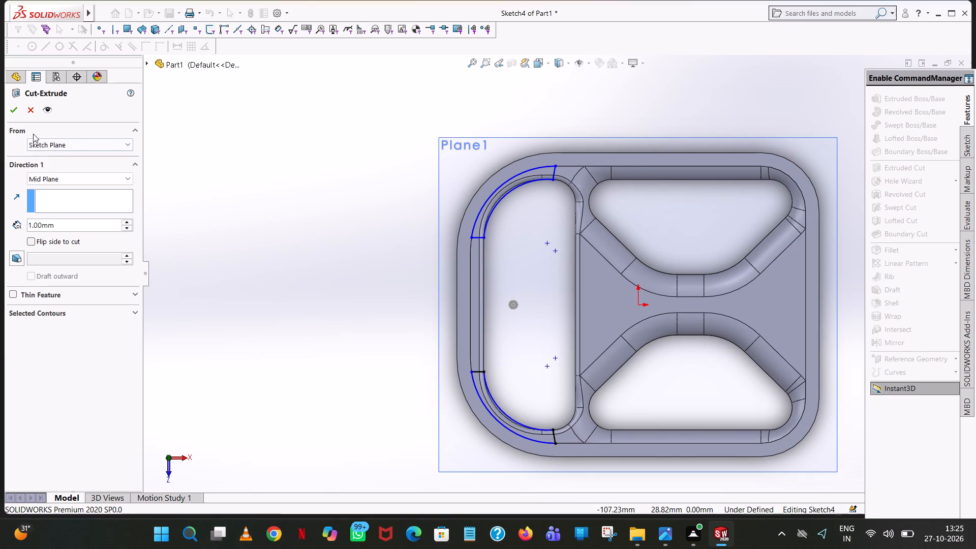
{"action": "left_click", "coordinate": [29, 109]}
{"action": "left_click", "coordinate": [967, 138]}
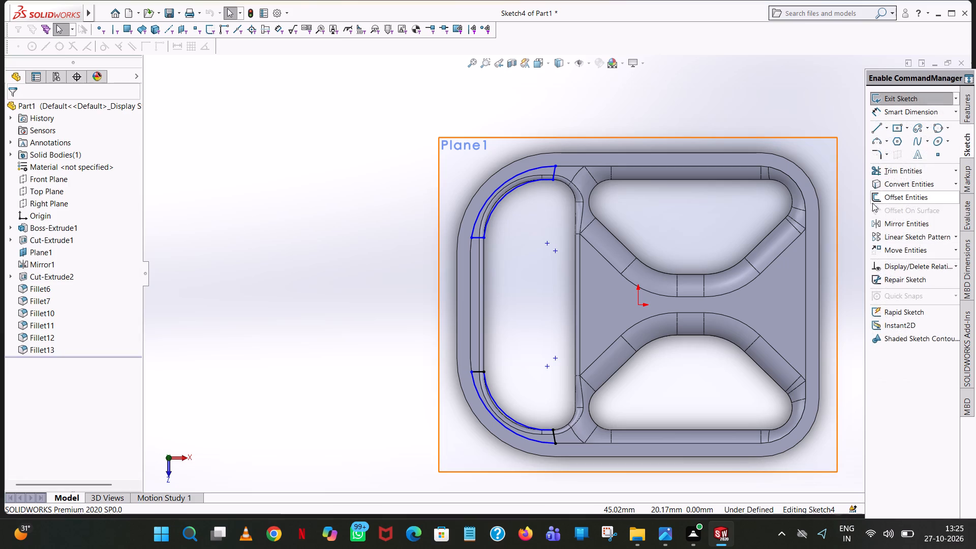
{"action": "left_click", "coordinate": [878, 129]}
{"action": "left_click", "coordinate": [909, 167]}
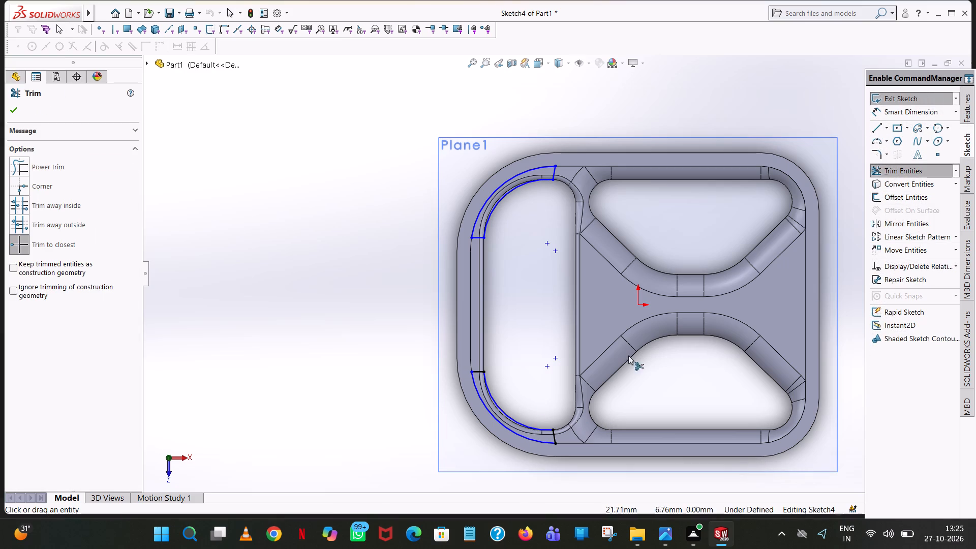
{"action": "left_click", "coordinate": [556, 437]}
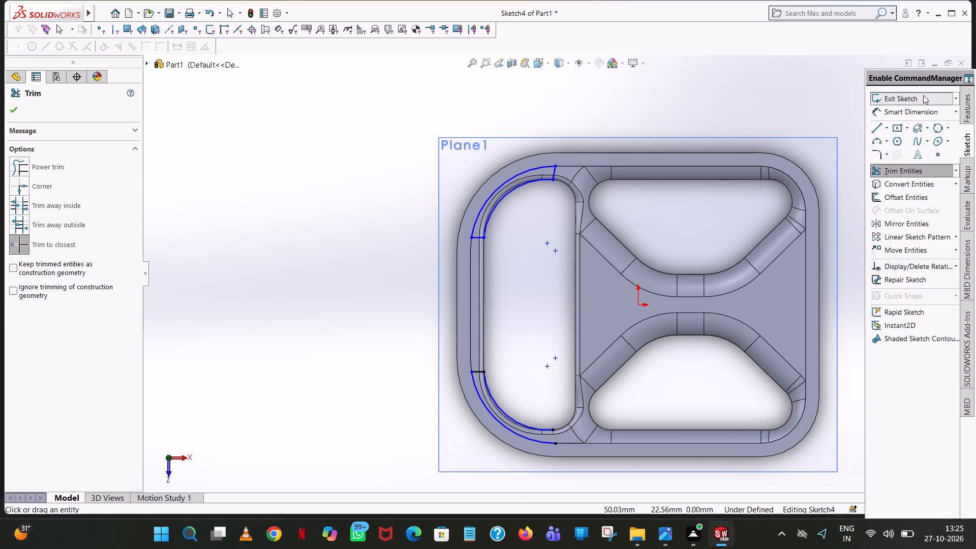
Draw a near-vertical line about 4.24 mm long from the lower inner arc's end across the outer arc, and trim both overhanging ends.
{"action": "left_click", "coordinate": [877, 128]}
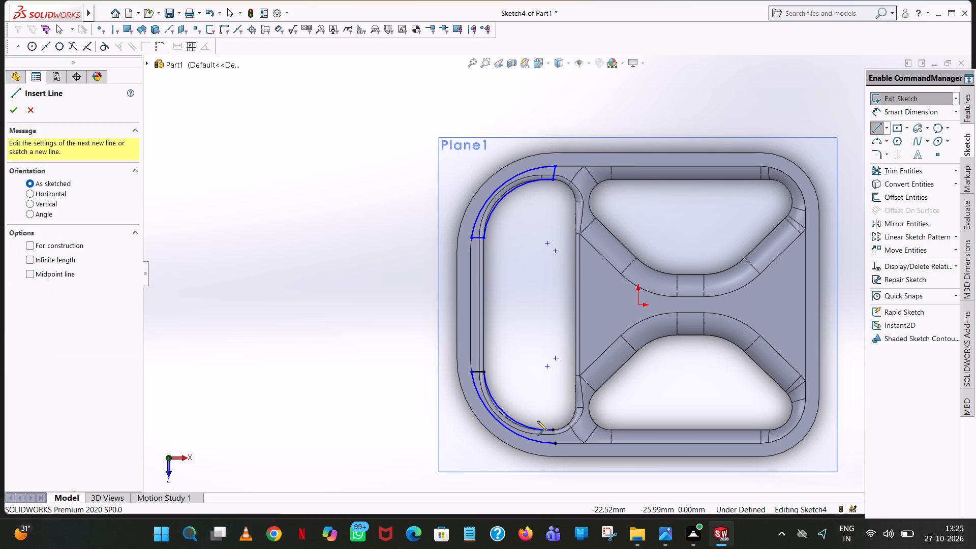
{"action": "scroll", "coordinate": [537, 421], "scroll_direction": "down", "scroll_amount": 6}
{"action": "left_click", "coordinate": [580, 350]}
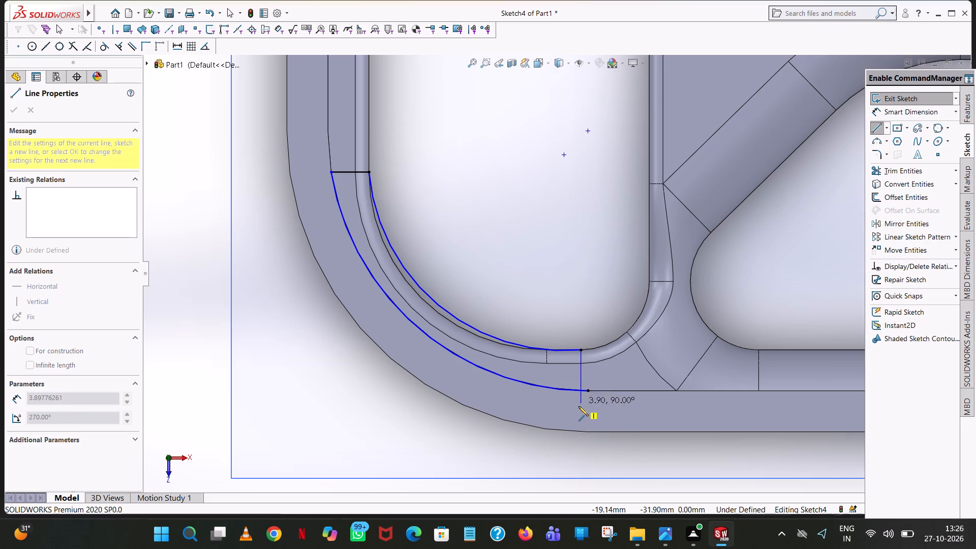
{"action": "left_click", "coordinate": [577, 408]}
{"action": "right_click", "coordinate": [577, 408]}
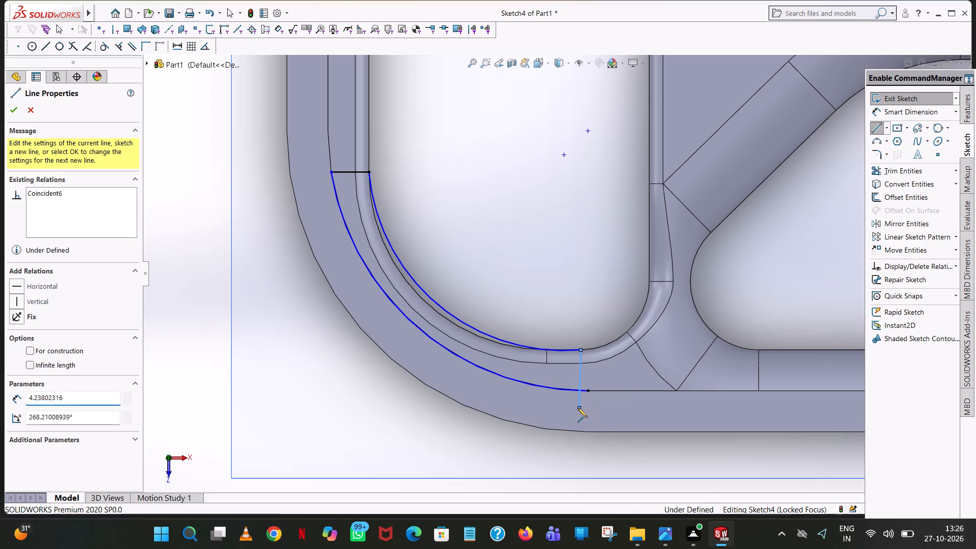
{"action": "left_click", "coordinate": [605, 415]}
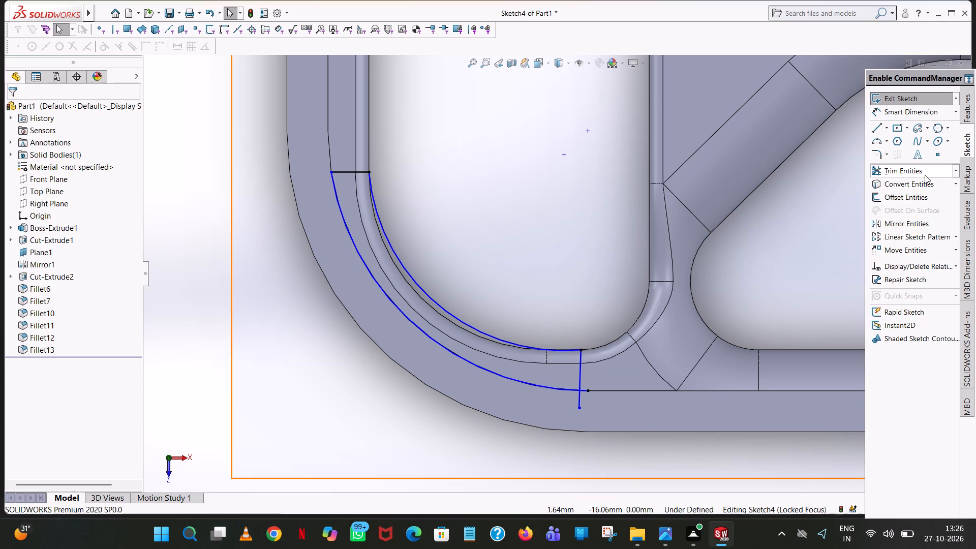
{"action": "left_click", "coordinate": [925, 175]}
{"action": "left_click", "coordinate": [586, 388]}
{"action": "left_click", "coordinate": [581, 402]}
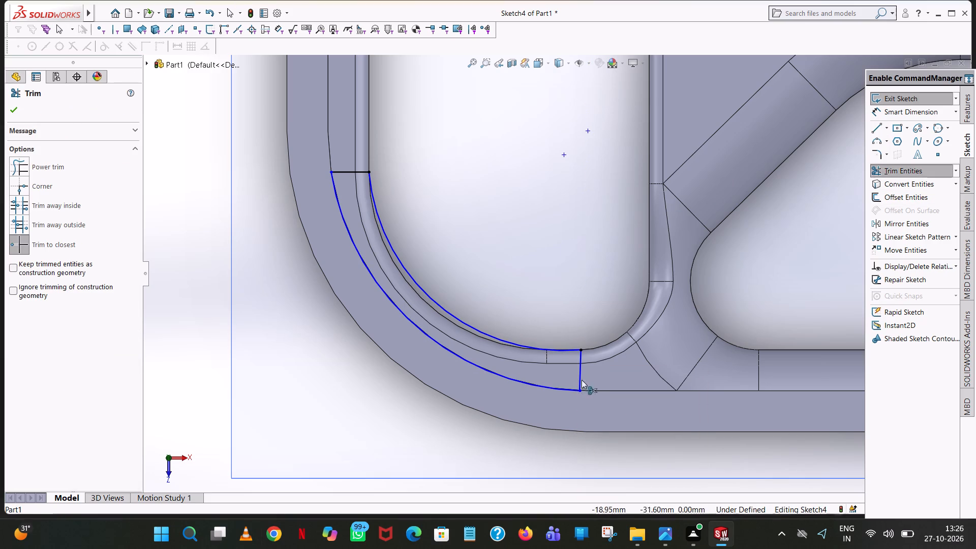
Trim away the slanted closing line between the arcs of the upper corner profile.
{"action": "scroll", "coordinate": [563, 216], "scroll_direction": "up", "scroll_amount": 7}
{"action": "scroll", "coordinate": [536, 114], "scroll_direction": "down", "scroll_amount": 3}
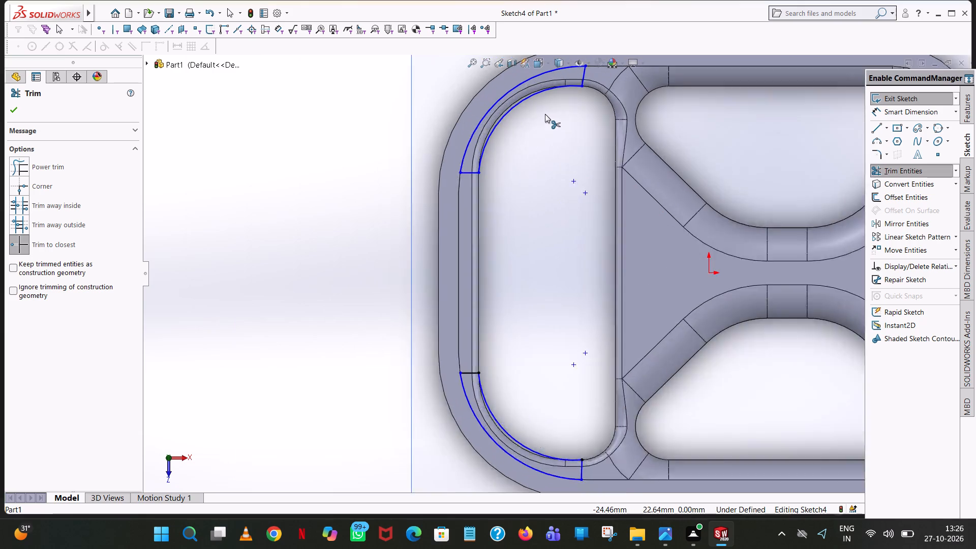
{"action": "scroll", "coordinate": [545, 114], "scroll_direction": "down", "scroll_amount": 2}
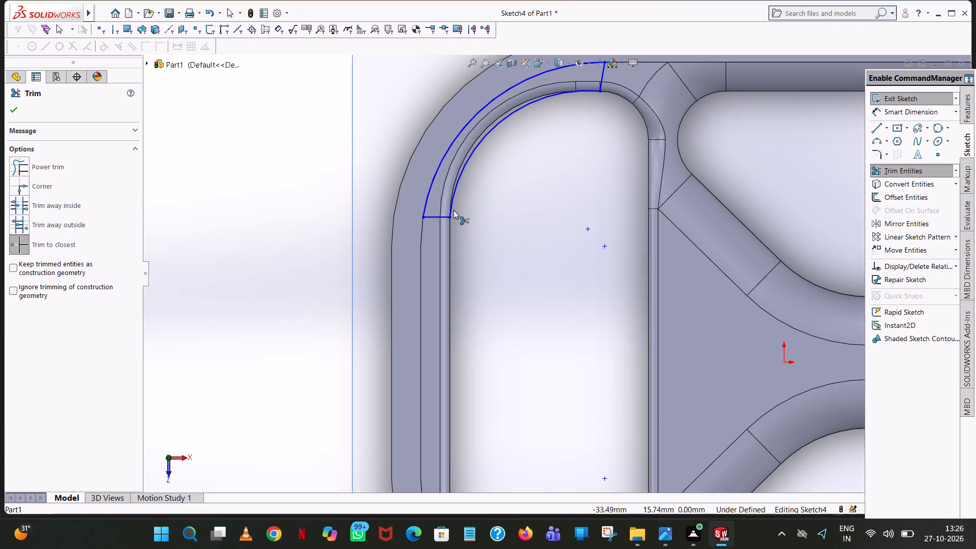
{"action": "left_click", "coordinate": [601, 75]}
{"action": "scroll", "coordinate": [714, 107], "scroll_direction": "up", "scroll_amount": 2}
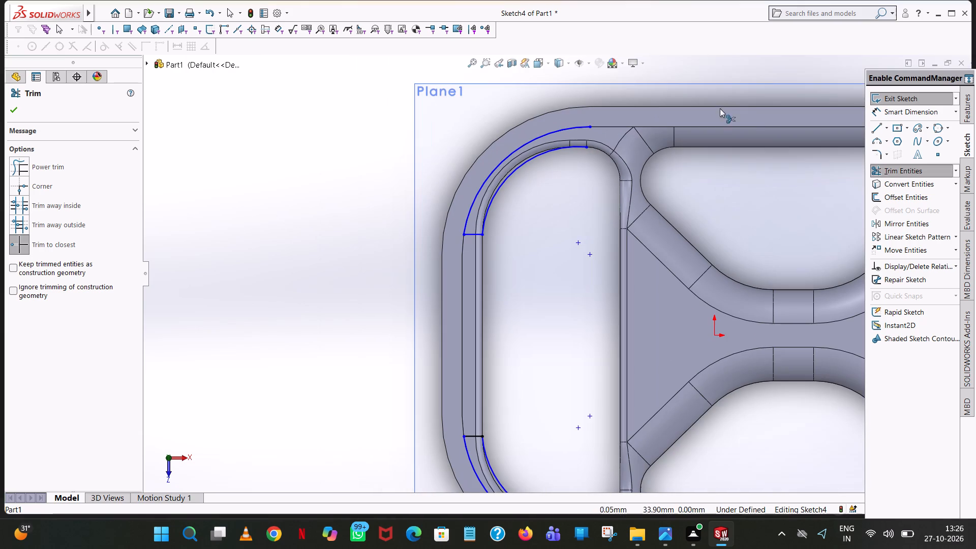
Close the upper profile with a vertical line about 3 mm long from the outer arc's end and a 0.5 mm line to the inner arc.
{"action": "left_click", "coordinate": [878, 124]}
{"action": "scroll", "coordinate": [588, 123], "scroll_direction": "down", "scroll_amount": 4}
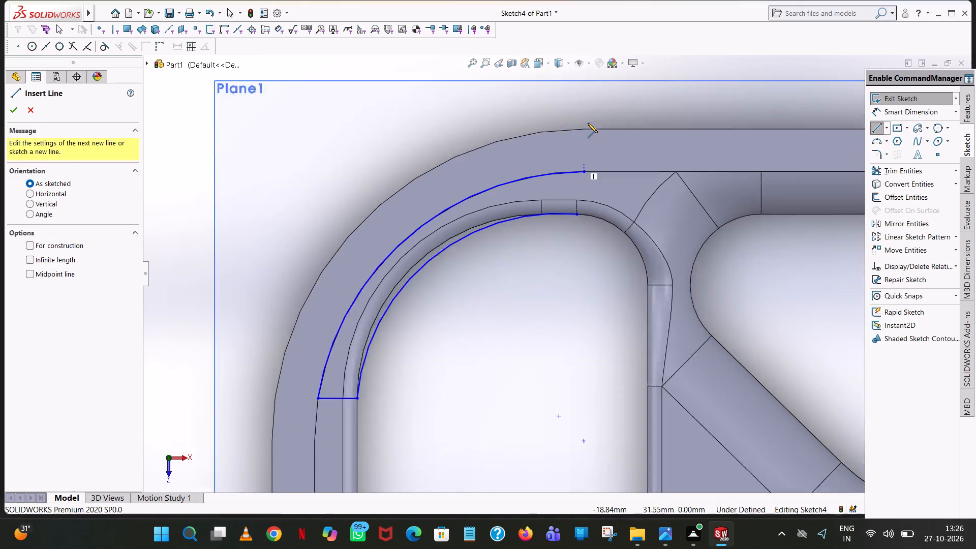
{"action": "scroll", "coordinate": [588, 123], "scroll_direction": "down", "scroll_amount": 1}
{"action": "left_click", "coordinate": [582, 189]}
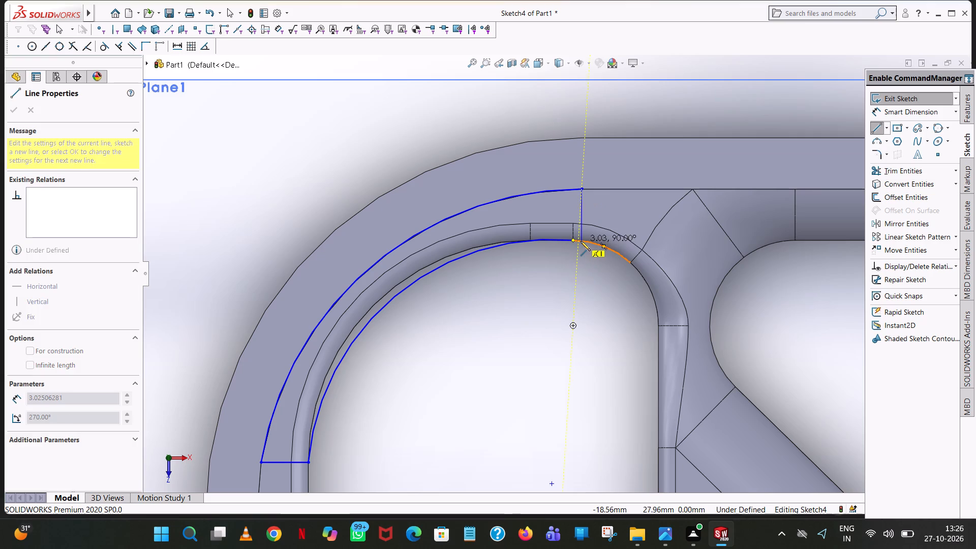
{"action": "left_click", "coordinate": [581, 241]}
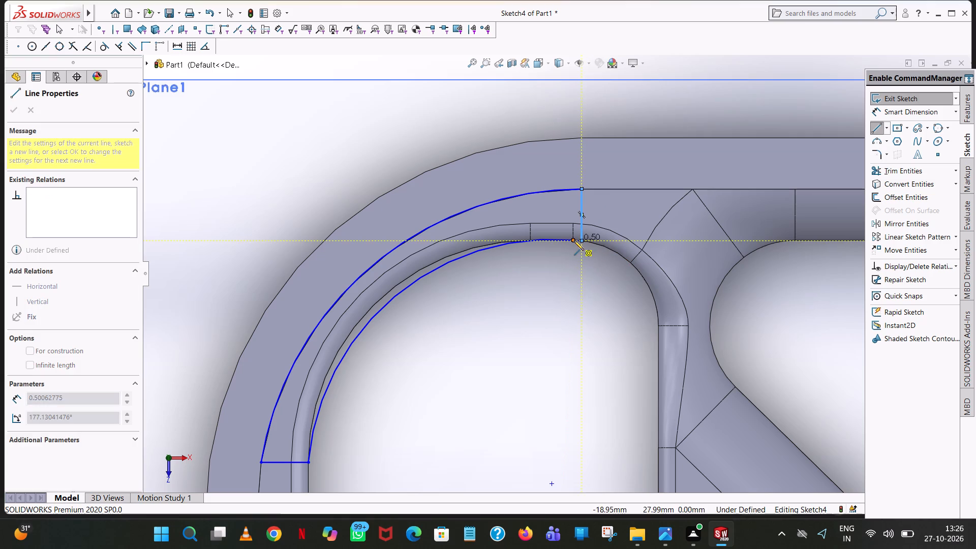
{"action": "left_click", "coordinate": [574, 240]}
{"action": "right_click", "coordinate": [574, 240]}
{"action": "left_click", "coordinate": [587, 246]}
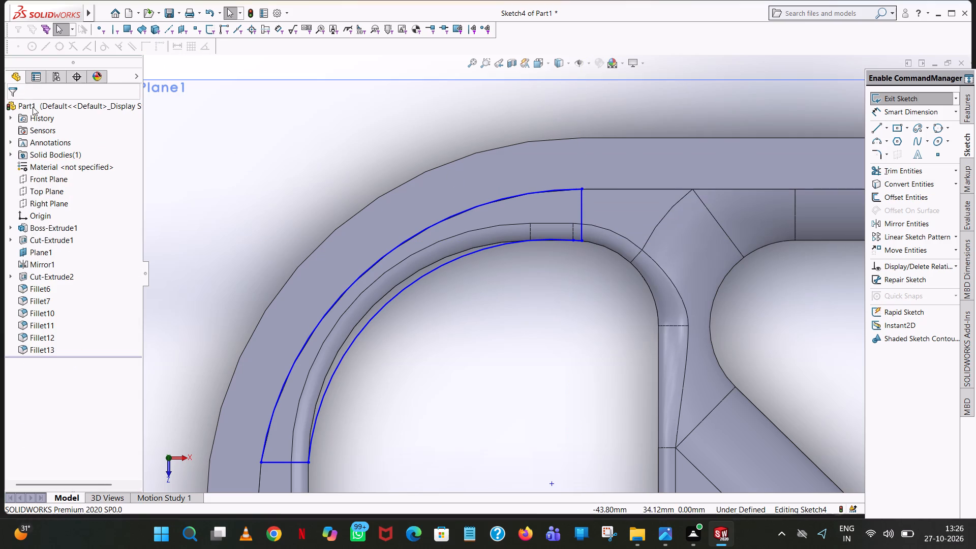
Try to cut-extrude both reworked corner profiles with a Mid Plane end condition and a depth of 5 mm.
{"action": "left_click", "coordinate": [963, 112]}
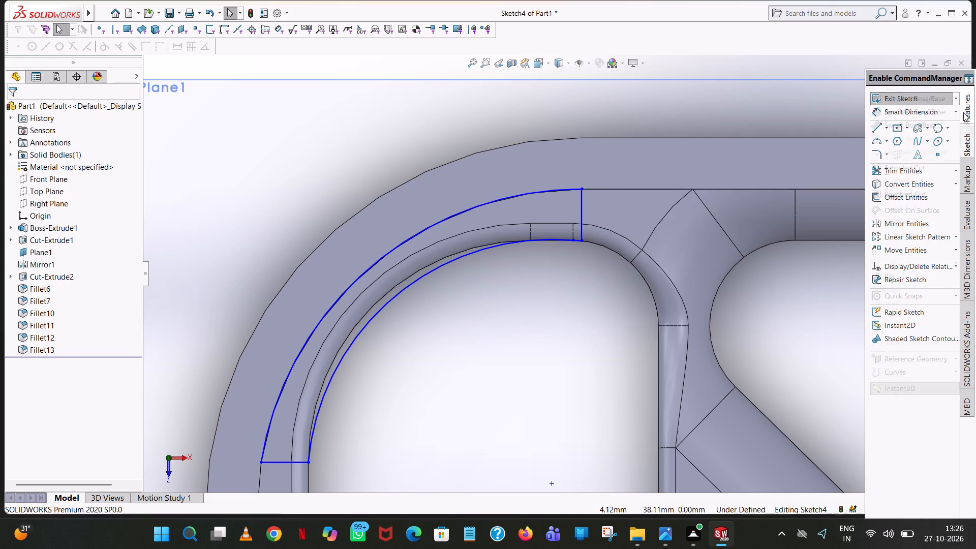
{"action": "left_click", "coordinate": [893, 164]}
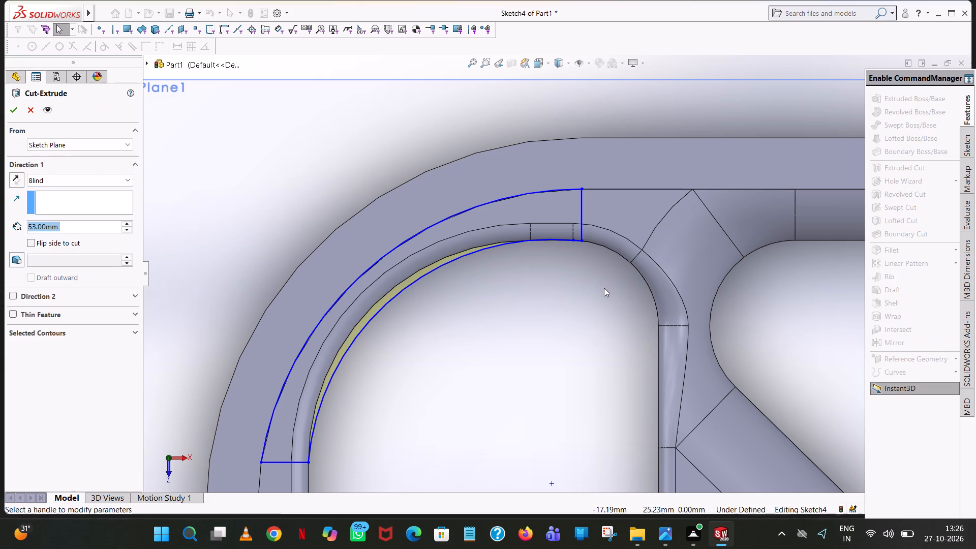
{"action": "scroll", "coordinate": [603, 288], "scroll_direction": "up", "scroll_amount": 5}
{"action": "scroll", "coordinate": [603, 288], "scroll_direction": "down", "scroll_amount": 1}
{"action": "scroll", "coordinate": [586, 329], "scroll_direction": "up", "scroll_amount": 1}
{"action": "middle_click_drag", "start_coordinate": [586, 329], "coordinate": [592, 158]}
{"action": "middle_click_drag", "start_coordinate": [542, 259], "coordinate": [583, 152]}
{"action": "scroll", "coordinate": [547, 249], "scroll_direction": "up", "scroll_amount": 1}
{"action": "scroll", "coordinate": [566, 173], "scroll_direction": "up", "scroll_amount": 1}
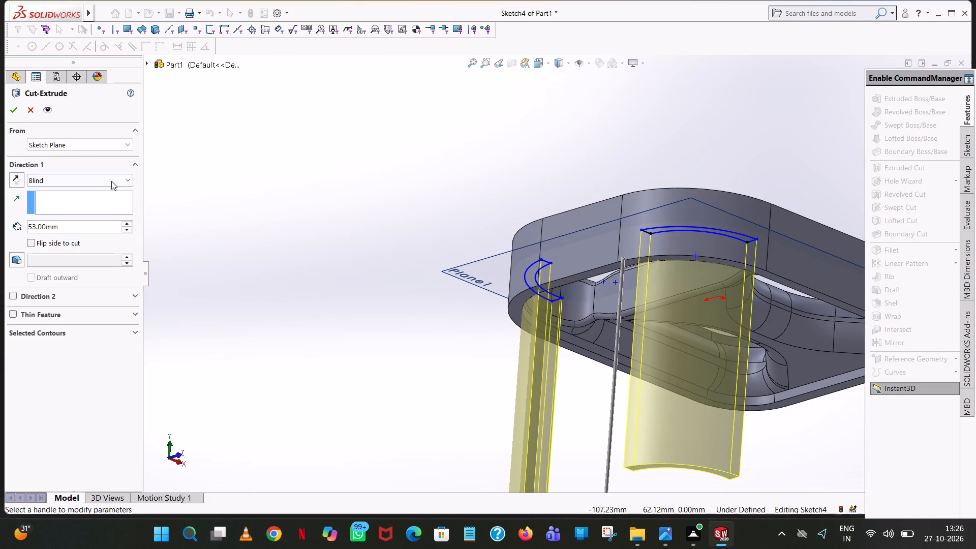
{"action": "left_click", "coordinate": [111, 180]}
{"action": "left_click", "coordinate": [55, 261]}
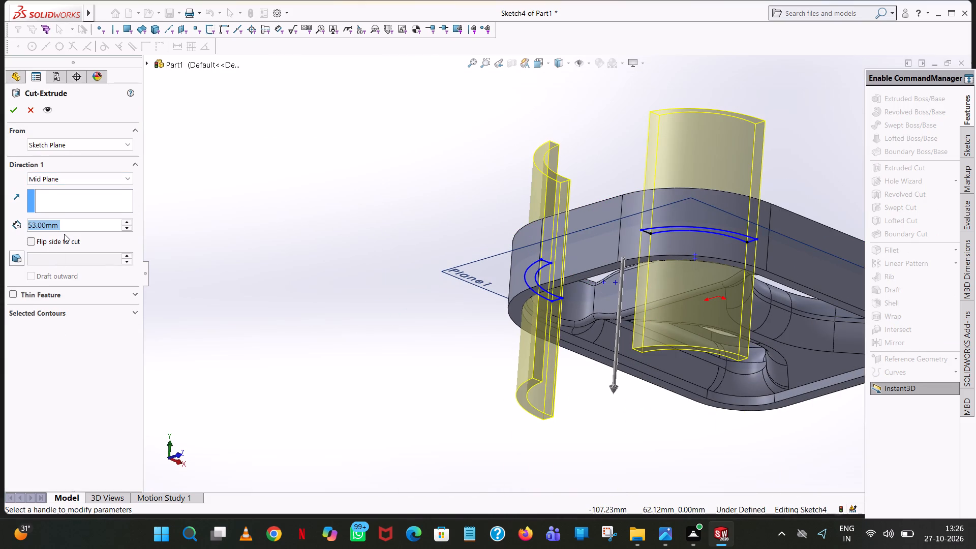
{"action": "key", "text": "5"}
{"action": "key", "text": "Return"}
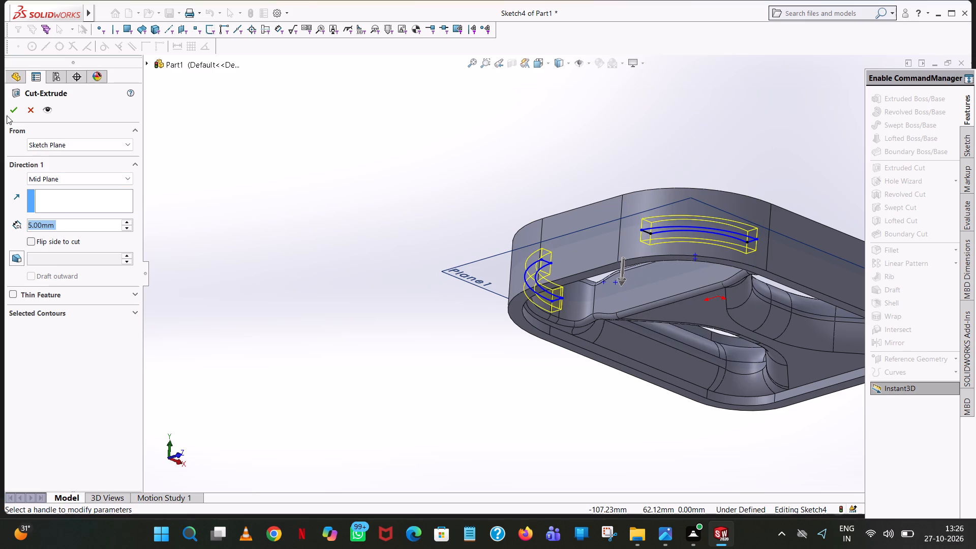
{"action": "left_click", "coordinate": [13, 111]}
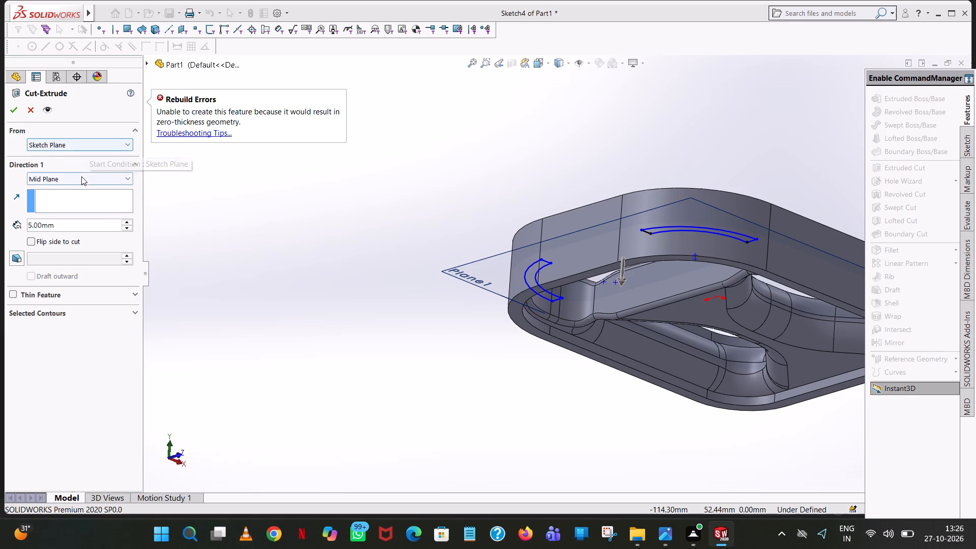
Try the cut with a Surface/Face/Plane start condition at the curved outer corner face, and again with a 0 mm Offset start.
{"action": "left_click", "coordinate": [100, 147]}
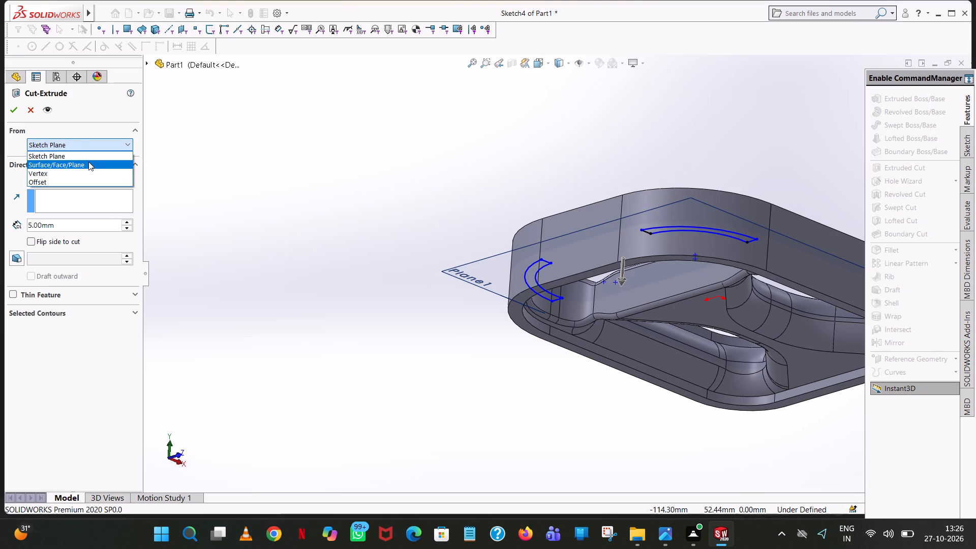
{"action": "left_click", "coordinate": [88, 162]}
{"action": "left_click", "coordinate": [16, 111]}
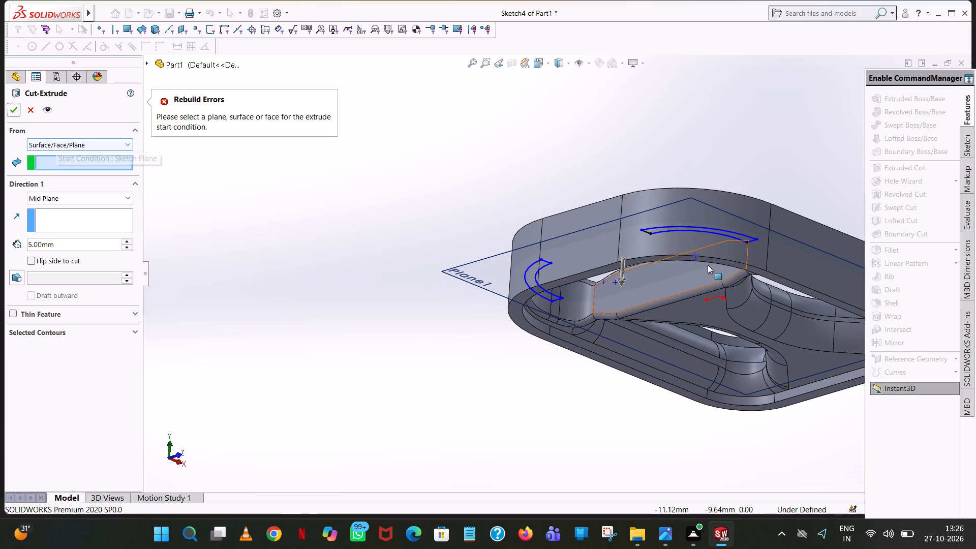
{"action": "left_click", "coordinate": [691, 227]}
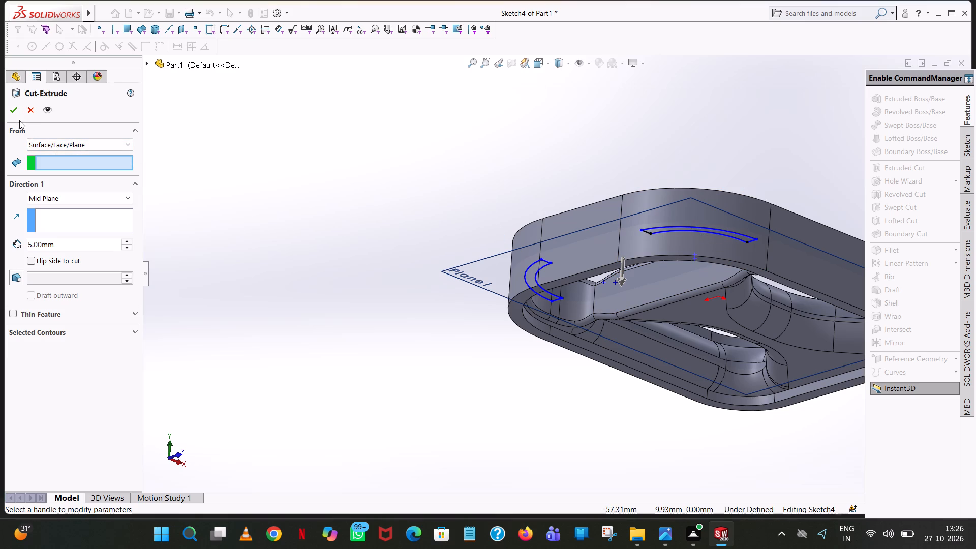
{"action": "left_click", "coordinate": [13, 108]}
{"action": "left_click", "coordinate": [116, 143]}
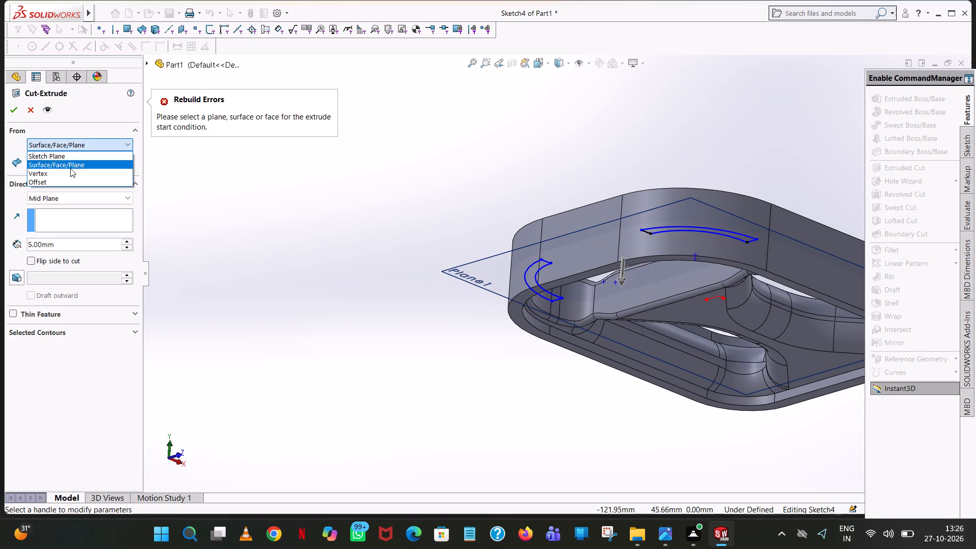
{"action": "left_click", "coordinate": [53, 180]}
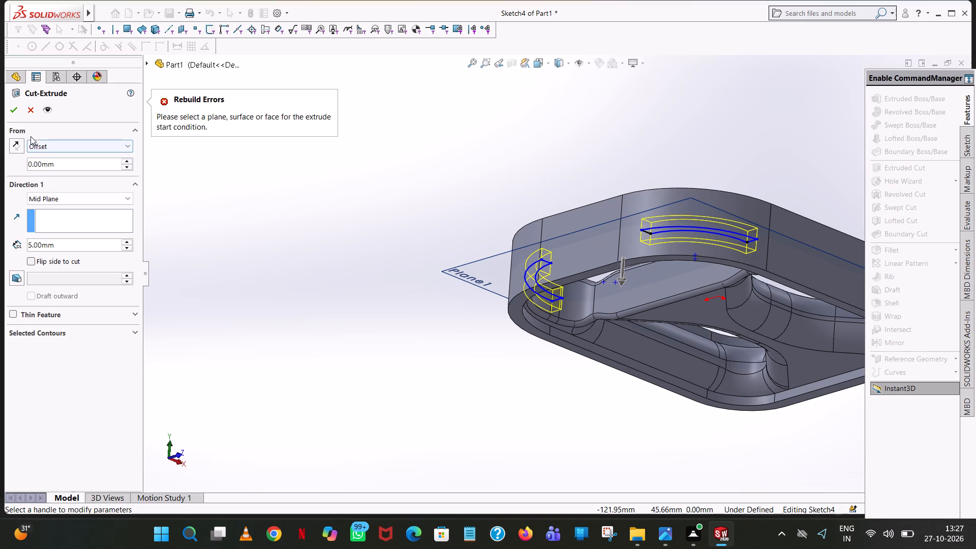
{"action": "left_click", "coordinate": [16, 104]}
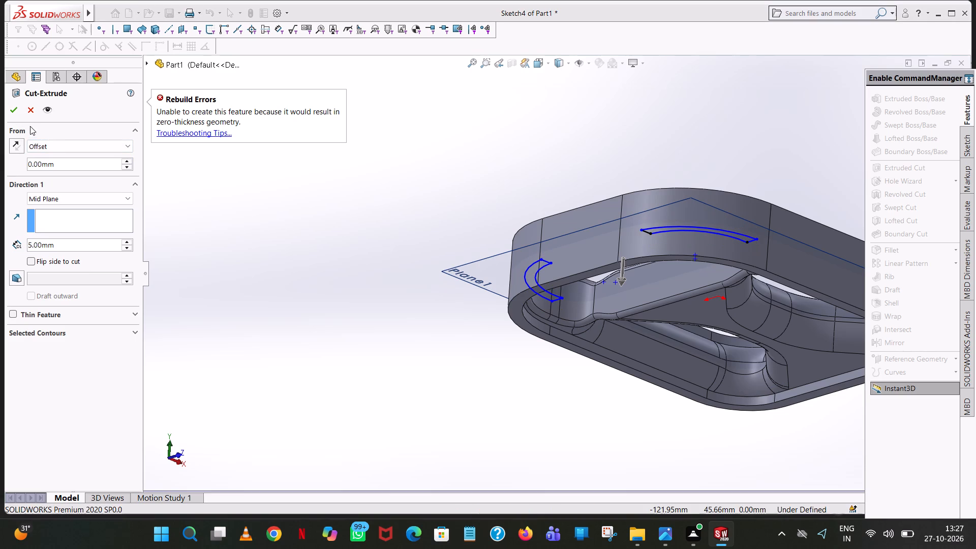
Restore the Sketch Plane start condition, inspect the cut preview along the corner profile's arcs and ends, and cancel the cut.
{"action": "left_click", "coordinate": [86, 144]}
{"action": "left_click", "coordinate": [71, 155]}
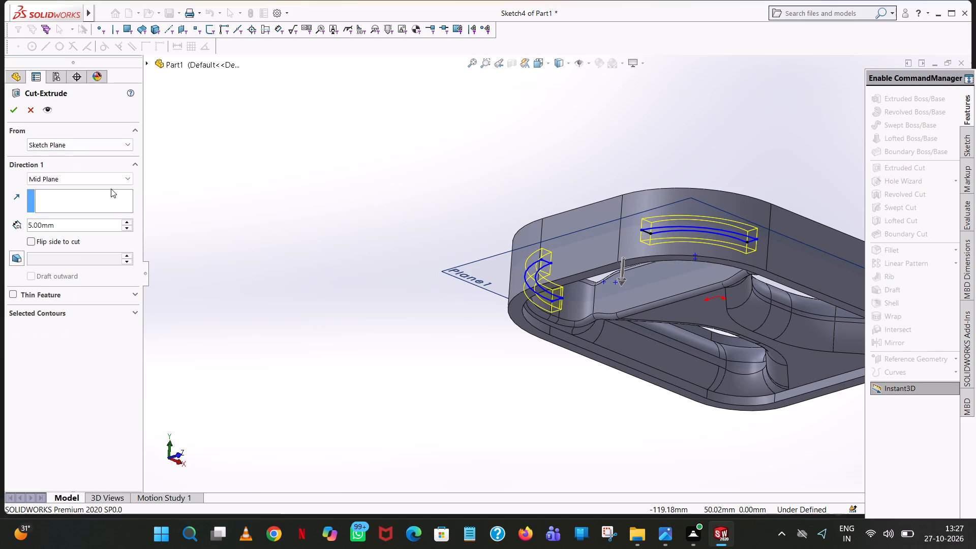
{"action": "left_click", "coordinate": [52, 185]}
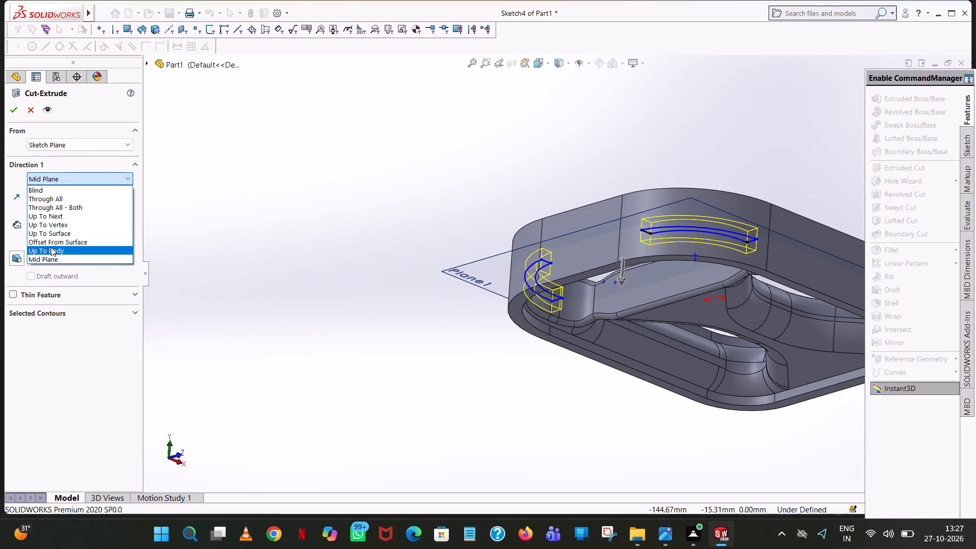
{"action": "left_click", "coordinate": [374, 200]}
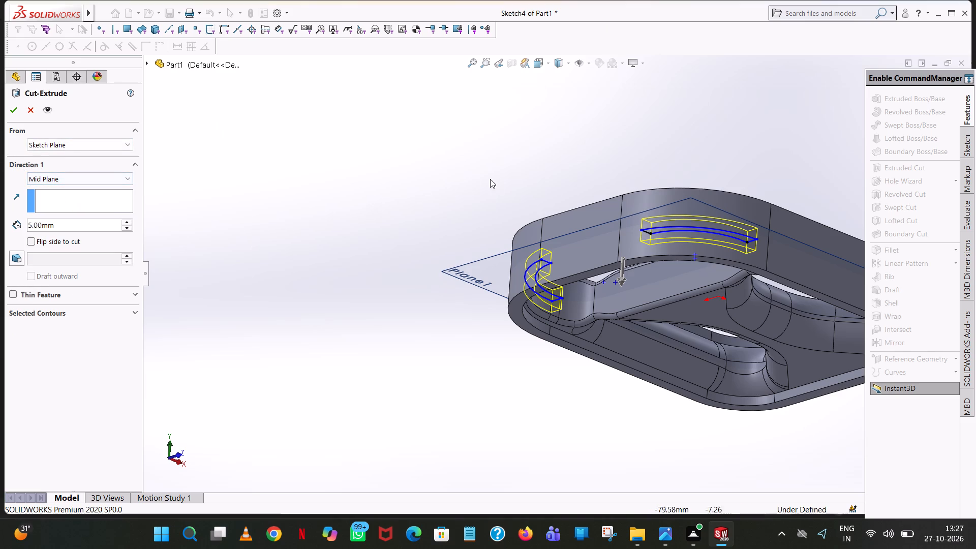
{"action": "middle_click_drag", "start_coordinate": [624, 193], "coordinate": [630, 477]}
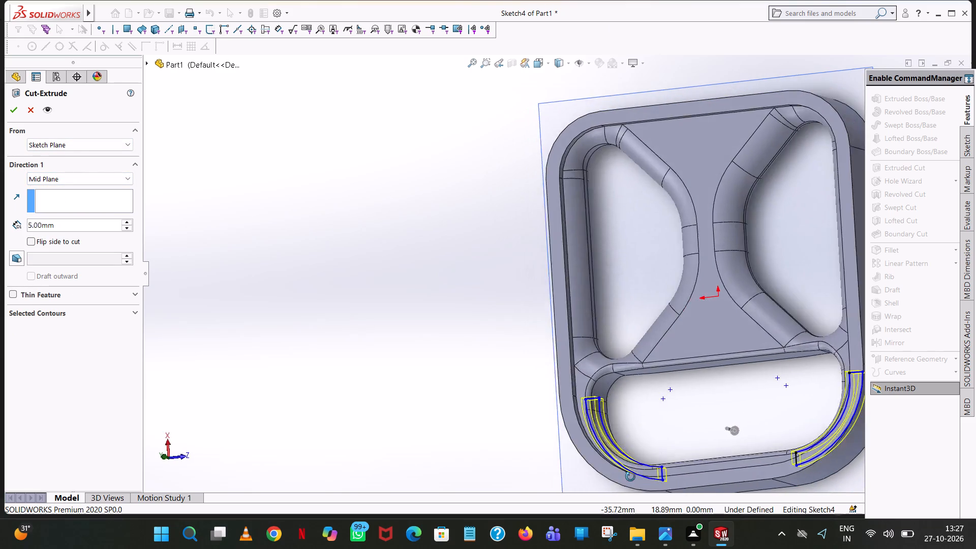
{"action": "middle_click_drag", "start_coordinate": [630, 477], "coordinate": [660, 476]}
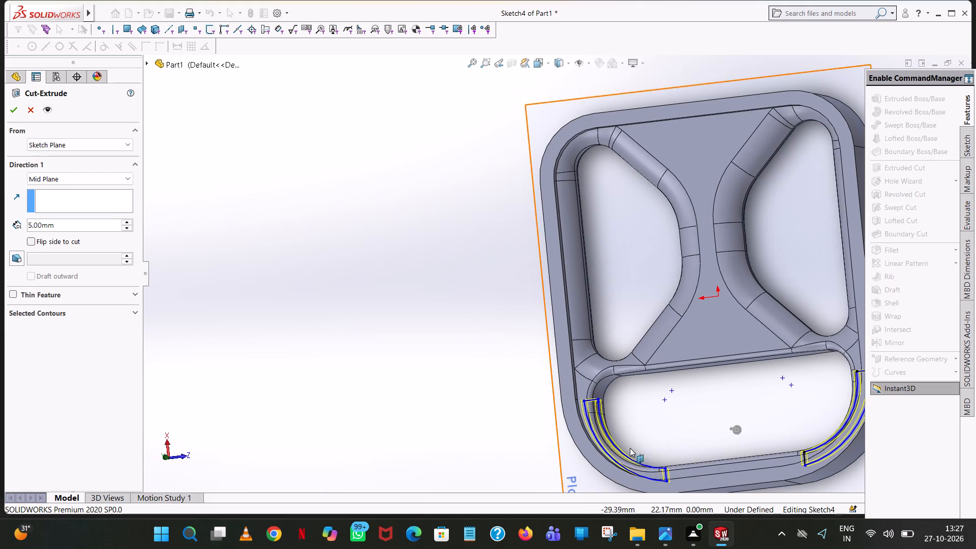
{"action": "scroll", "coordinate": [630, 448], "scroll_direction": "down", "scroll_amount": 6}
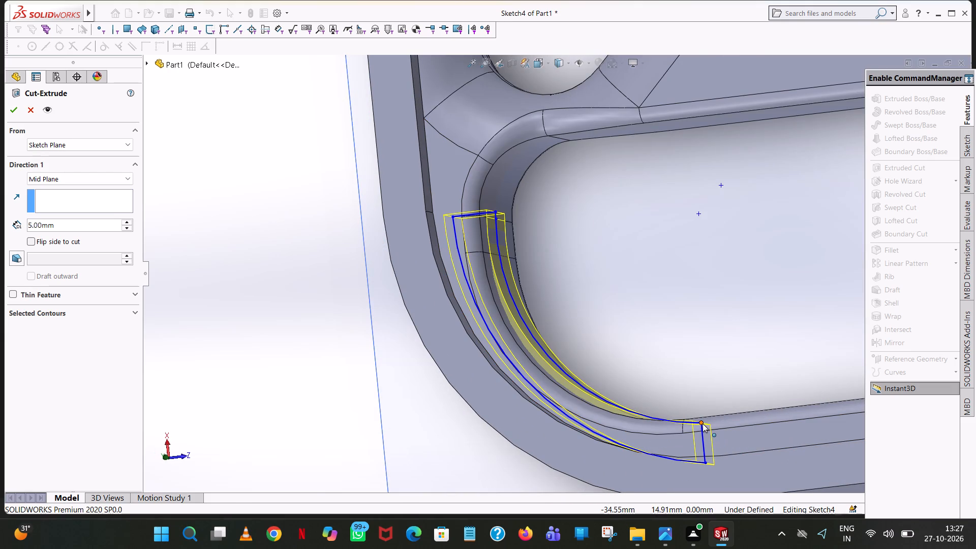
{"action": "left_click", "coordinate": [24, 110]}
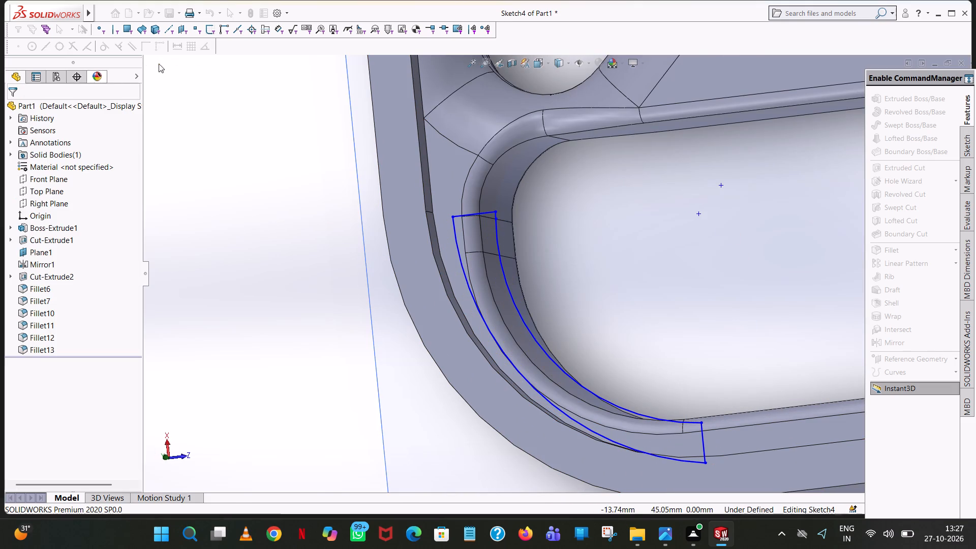
Trim away the upper corner profile's inner arc and the short leftover line beside its vertical end line.
{"action": "left_click", "coordinate": [550, 63]}
{"action": "left_click", "coordinate": [595, 119]}
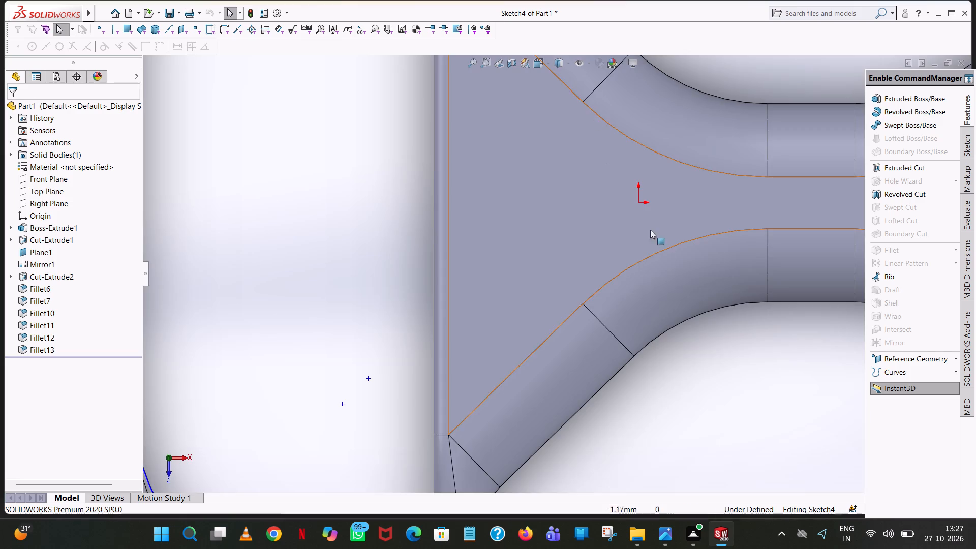
{"action": "scroll", "coordinate": [734, 330], "scroll_direction": "up", "scroll_amount": 7}
{"action": "scroll", "coordinate": [451, 85], "scroll_direction": "down", "scroll_amount": 5}
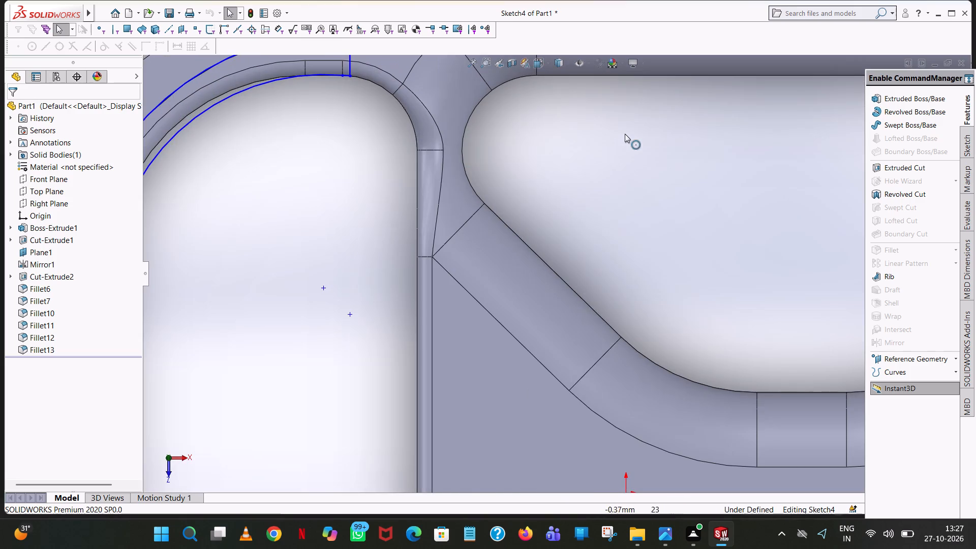
{"action": "scroll", "coordinate": [576, 144], "scroll_direction": "up", "scroll_amount": 3}
{"action": "scroll", "coordinate": [379, 160], "scroll_direction": "down", "scroll_amount": 1}
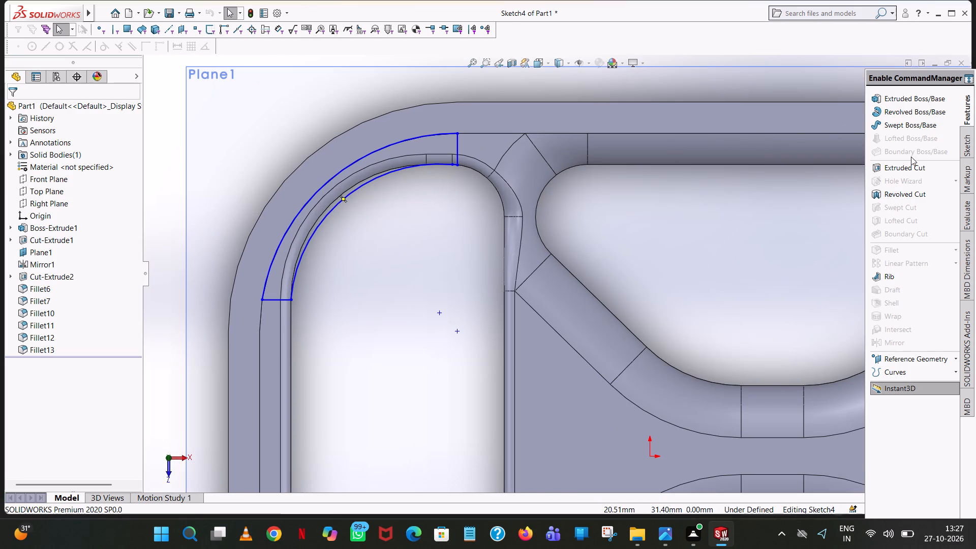
{"action": "left_click", "coordinate": [966, 143]}
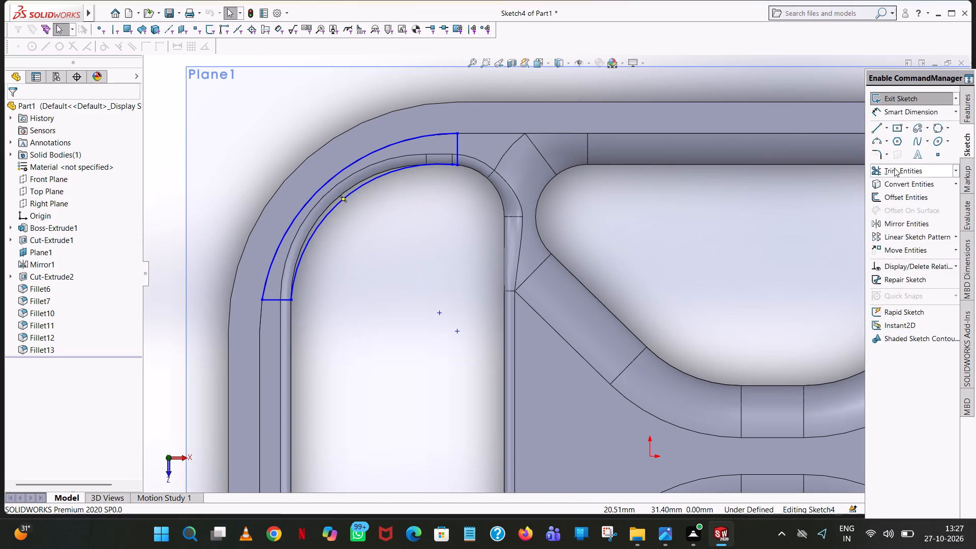
{"action": "left_click", "coordinate": [894, 168]}
{"action": "left_click", "coordinate": [388, 172]}
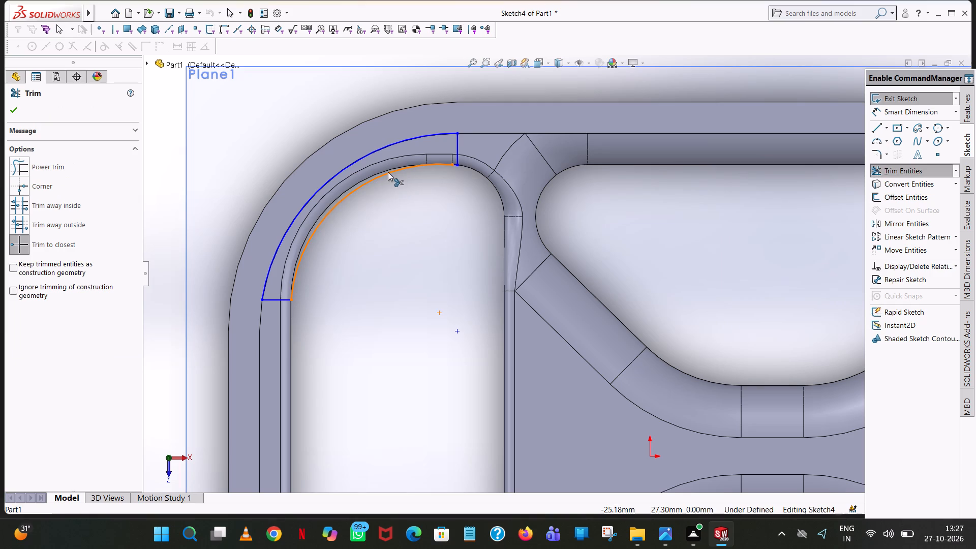
{"action": "scroll", "coordinate": [449, 164], "scroll_direction": "down", "scroll_amount": 7}
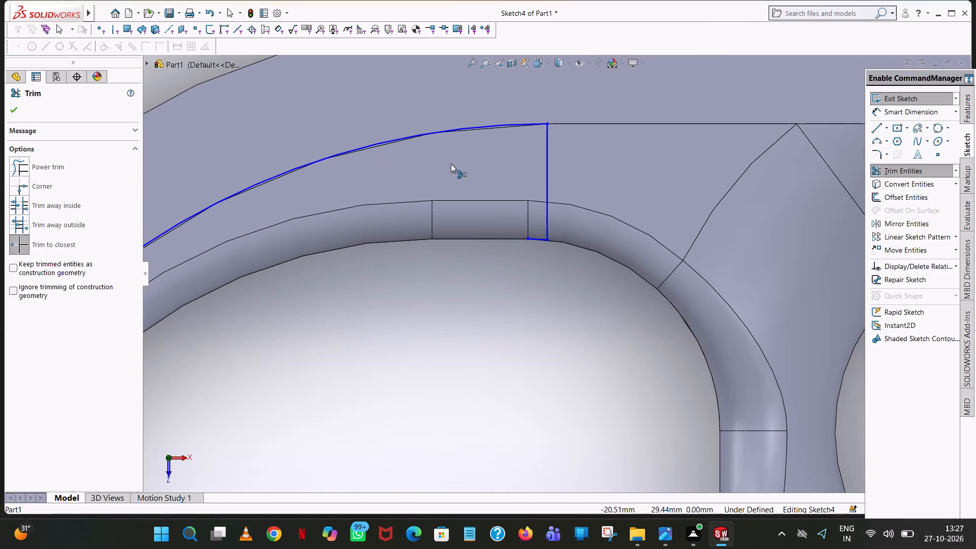
{"action": "left_click", "coordinate": [536, 239]}
Draw a three-point arc of about 19.6 mm radius joining the inner ends of the upper profile's two end lines.
{"action": "scroll", "coordinate": [510, 252], "scroll_direction": "up", "scroll_amount": 8}
{"action": "scroll", "coordinate": [304, 470], "scroll_direction": "up", "scroll_amount": 5}
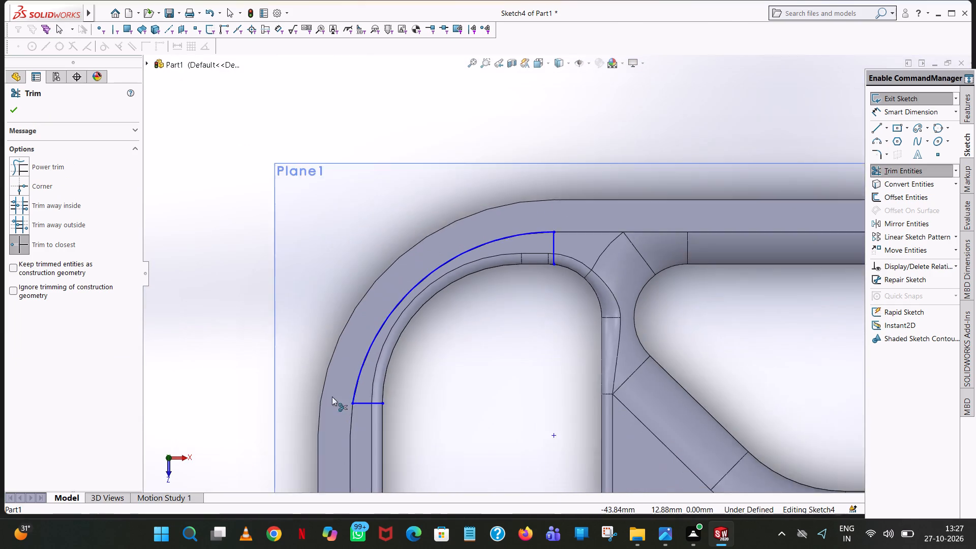
{"action": "scroll", "coordinate": [419, 404], "scroll_direction": "down", "scroll_amount": 5}
{"action": "scroll", "coordinate": [534, 263], "scroll_direction": "up", "scroll_amount": 6}
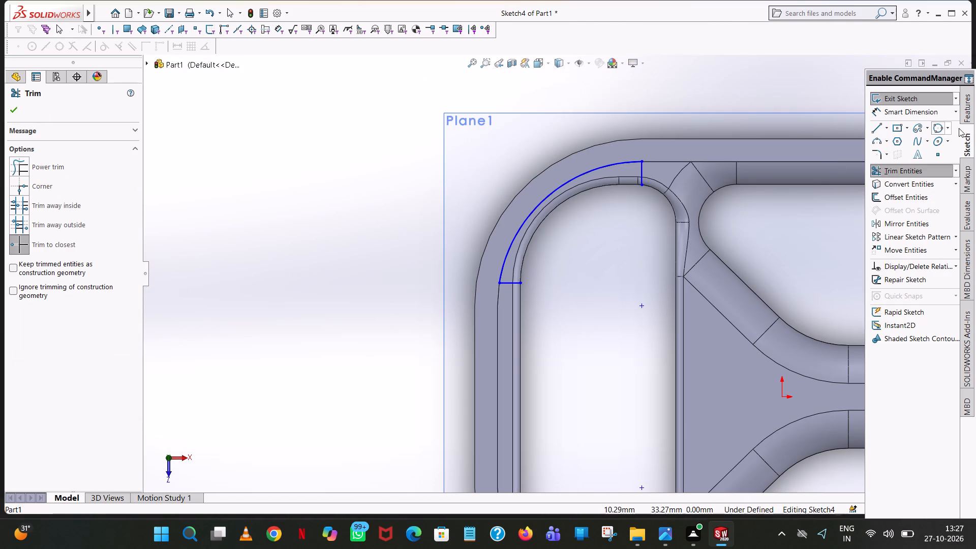
{"action": "left_click", "coordinate": [876, 142]}
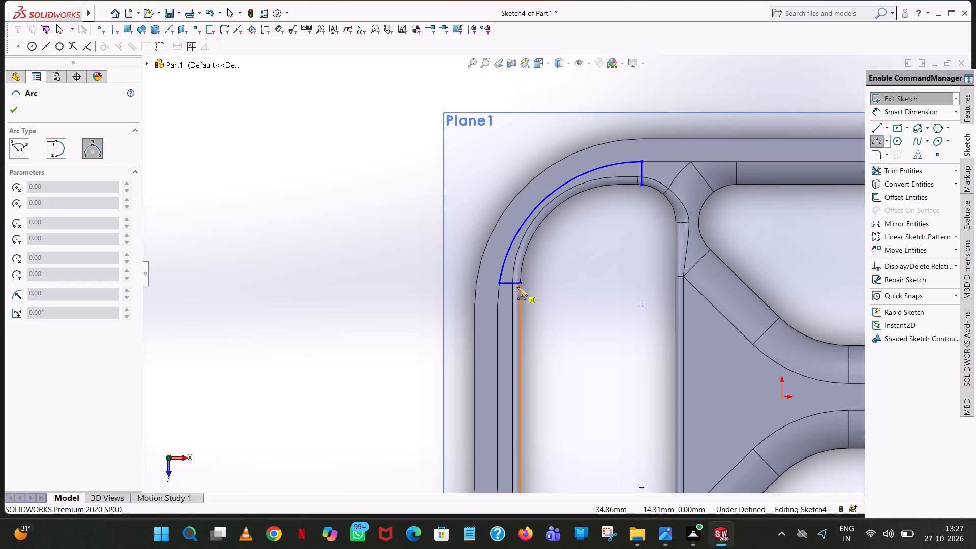
{"action": "left_click", "coordinate": [521, 281]}
{"action": "left_click", "coordinate": [642, 186]}
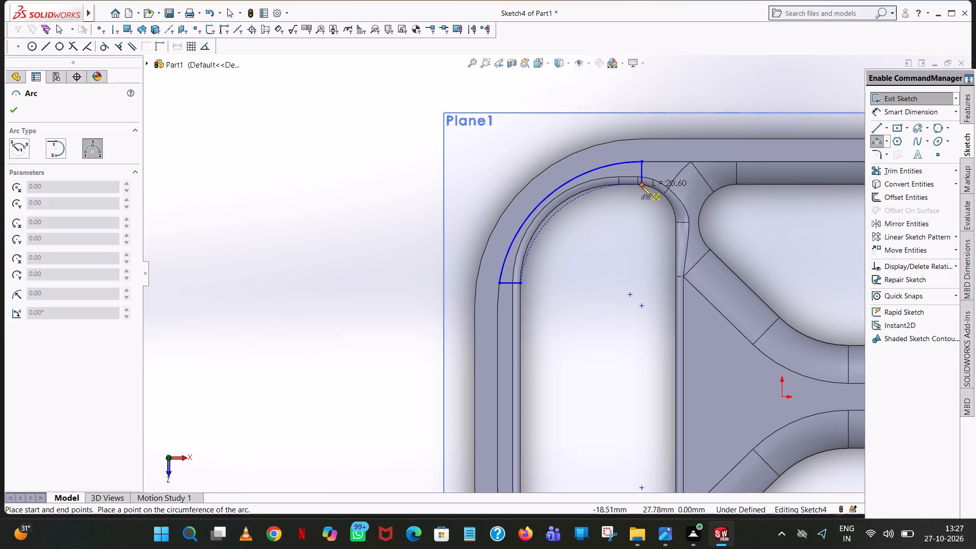
{"action": "left_click", "coordinate": [613, 191]}
{"action": "right_click", "coordinate": [613, 191]}
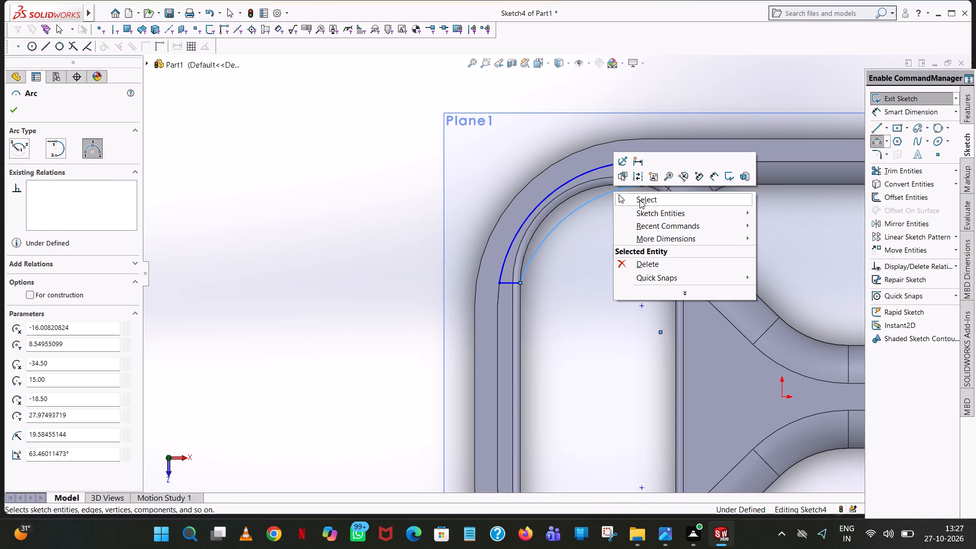
{"action": "left_click", "coordinate": [639, 200]}
Trim away the lower corner profile's inner arc and both of its end lines, keeping only the outer arc.
{"action": "scroll", "coordinate": [578, 258], "scroll_direction": "up", "scroll_amount": 6}
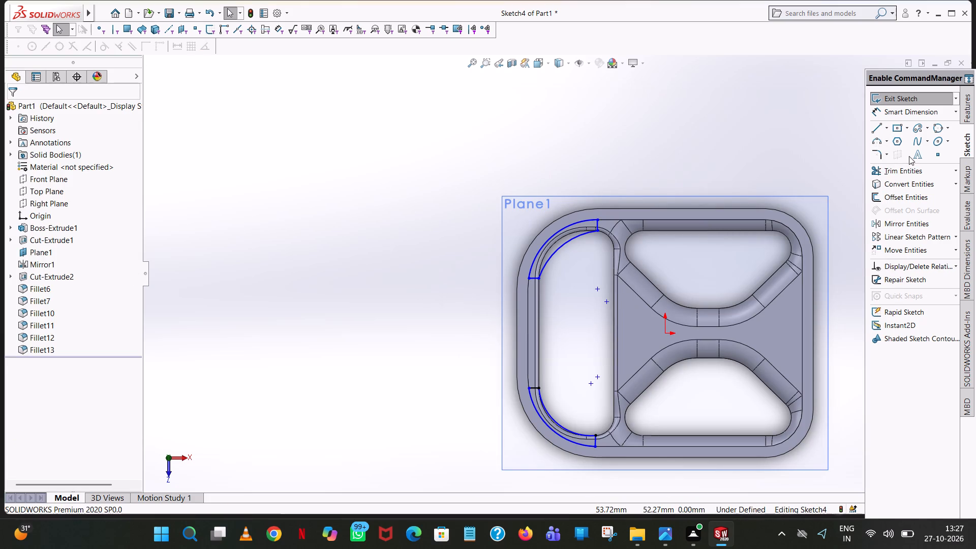
{"action": "left_click", "coordinate": [910, 170]}
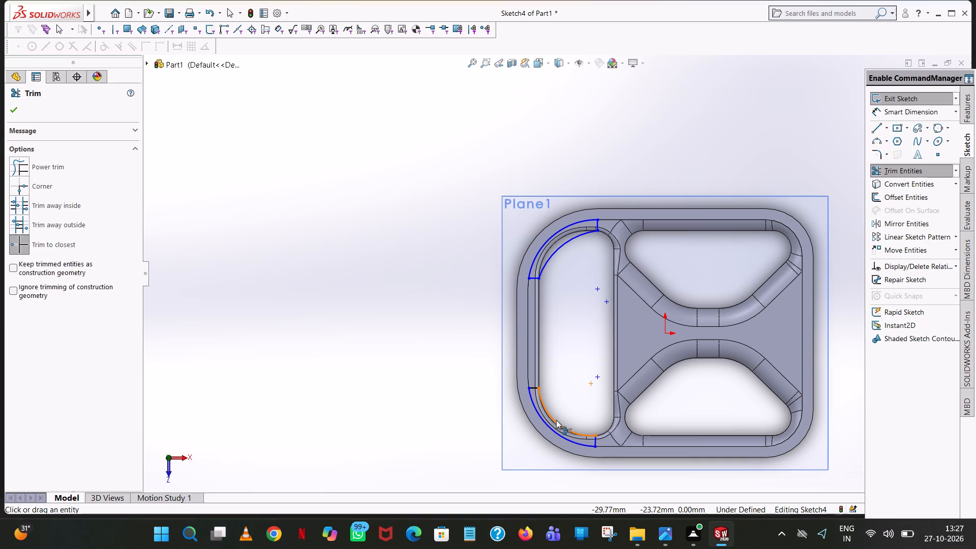
{"action": "left_click", "coordinate": [554, 420]}
{"action": "scroll", "coordinate": [548, 397], "scroll_direction": "down", "scroll_amount": 8}
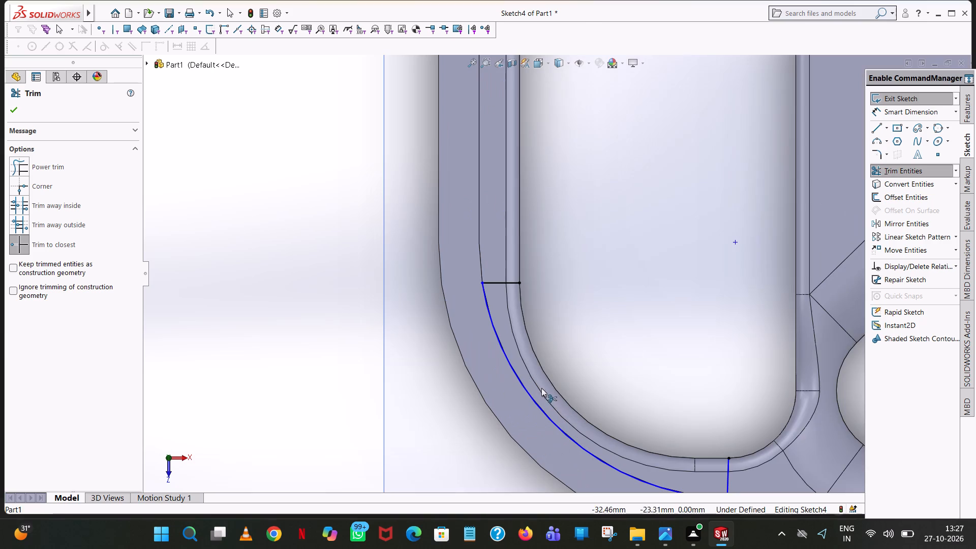
{"action": "left_click", "coordinate": [507, 283]}
{"action": "scroll", "coordinate": [762, 431], "scroll_direction": "up", "scroll_amount": 2}
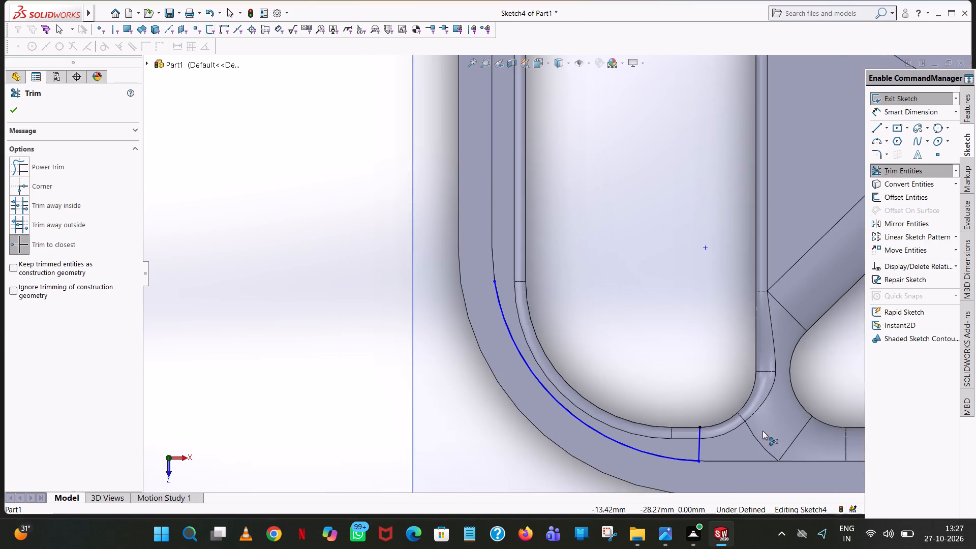
{"action": "scroll", "coordinate": [762, 431], "scroll_direction": "up", "scroll_amount": 1}
{"action": "left_click", "coordinate": [652, 390]}
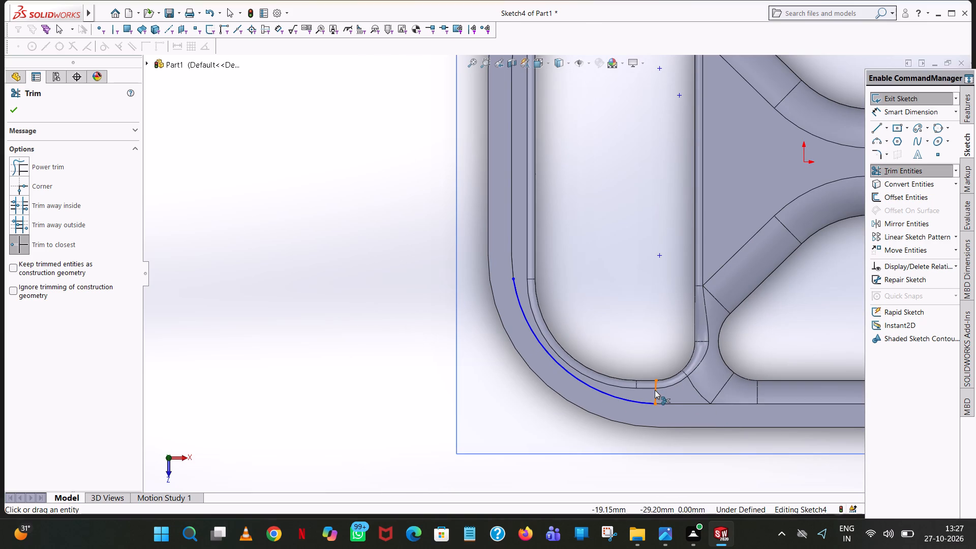
{"action": "left_click", "coordinate": [655, 390]}
Draw a three-point inner arc of about 23.8 mm radius for the lower profile, passing inside the opening's rounded corner.
{"action": "left_click", "coordinate": [880, 139]}
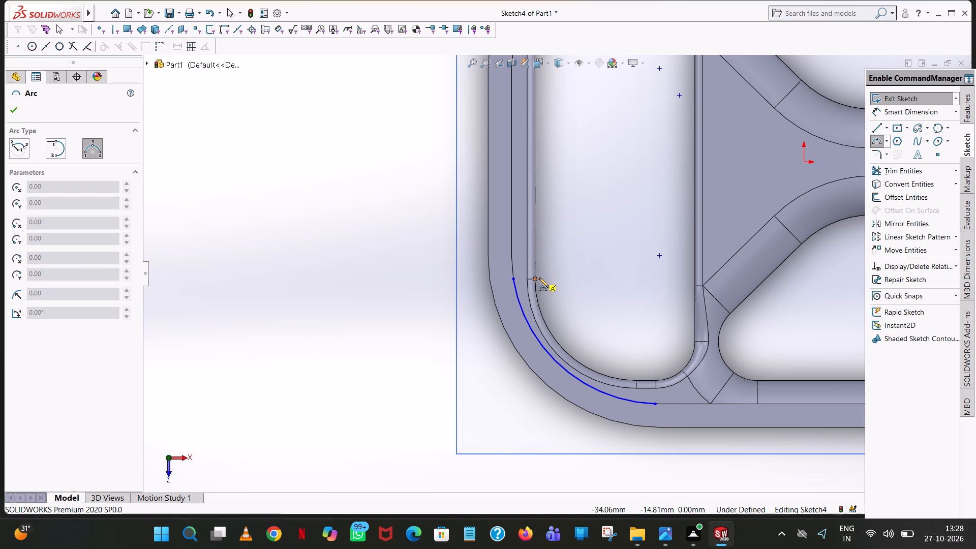
{"action": "left_click", "coordinate": [539, 277]}
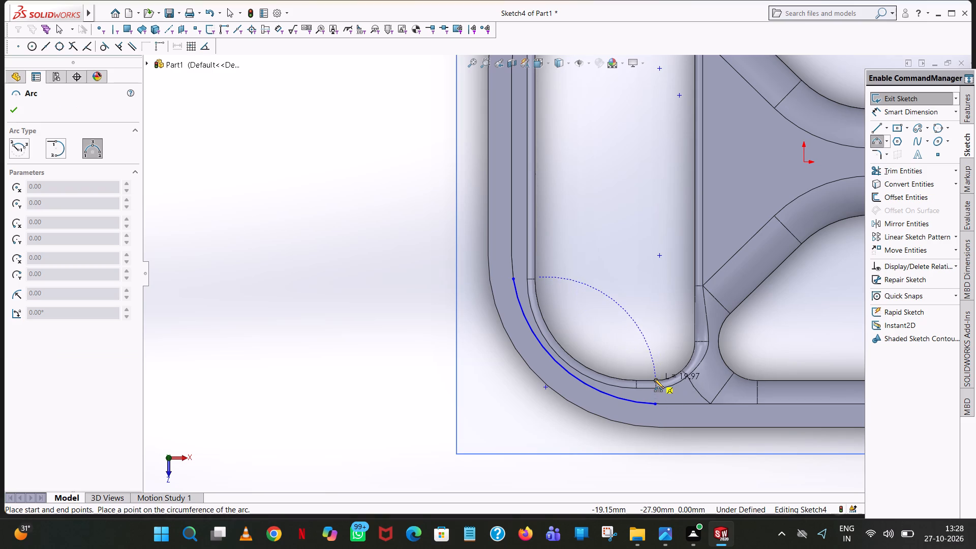
{"action": "left_click", "coordinate": [654, 379]}
{"action": "left_click", "coordinate": [585, 341]}
{"action": "right_click", "coordinate": [585, 341]}
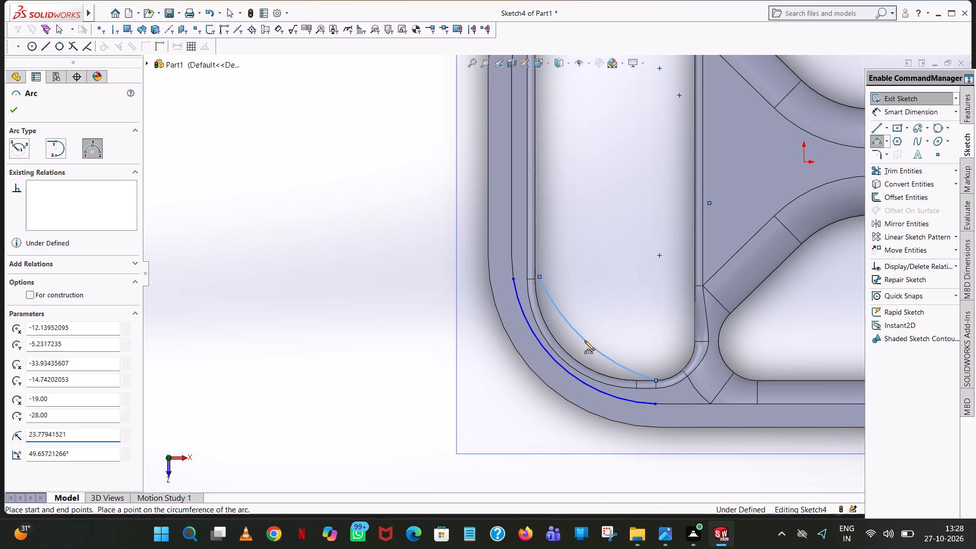
{"action": "left_click", "coordinate": [654, 346]}
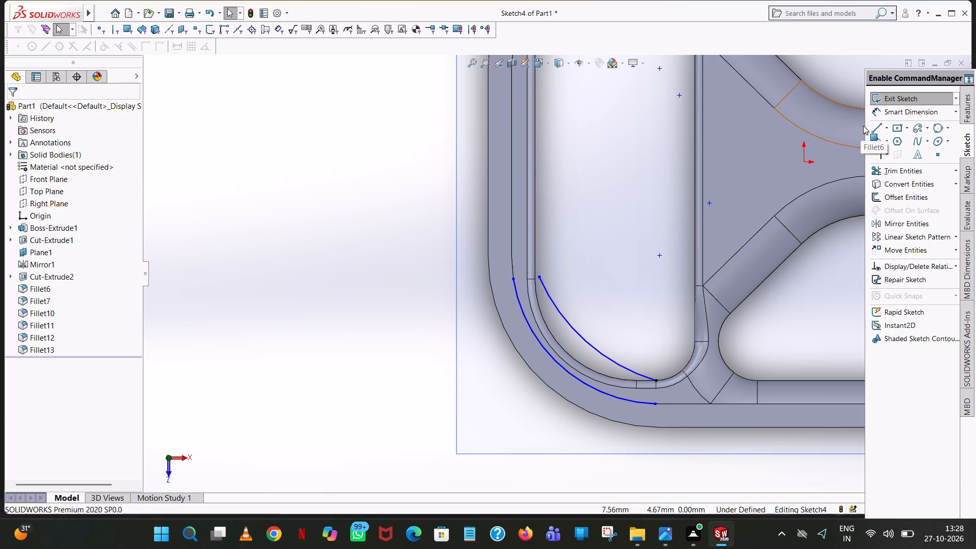
Close the lower profile with a line about 3.3 mm long across its upper end and another joining the arcs' lower ends.
{"action": "left_click", "coordinate": [876, 128]}
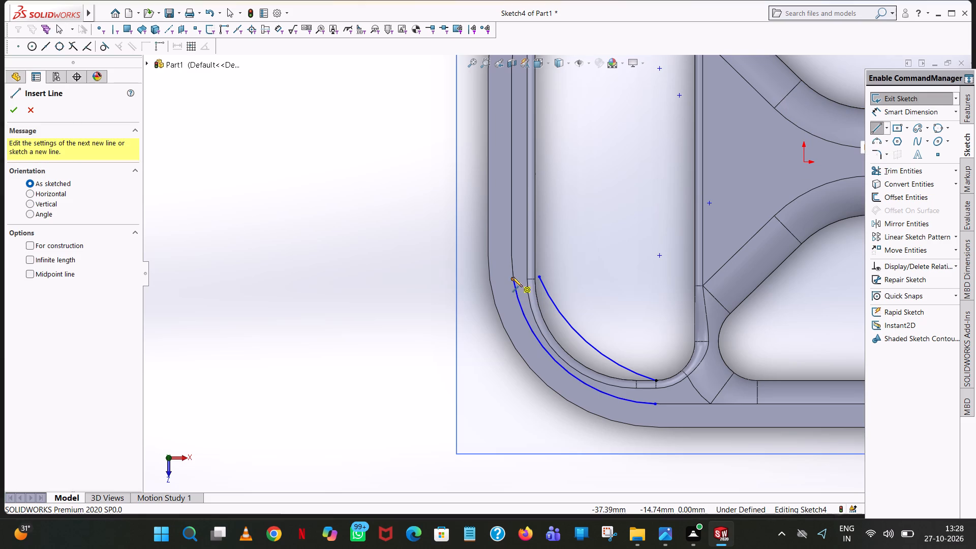
{"action": "left_click", "coordinate": [512, 277]}
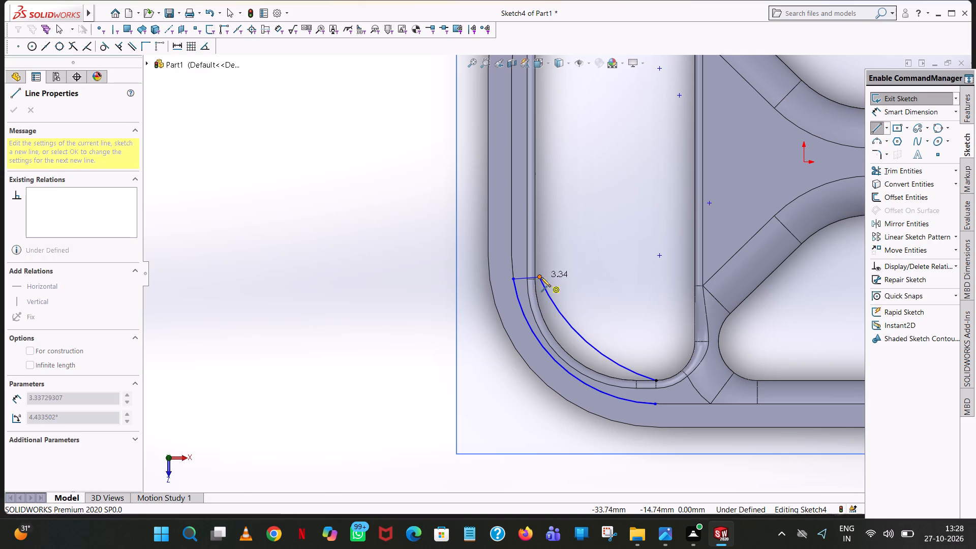
{"action": "left_click", "coordinate": [541, 277]}
{"action": "right_click", "coordinate": [541, 277]}
{"action": "left_click", "coordinate": [569, 282]}
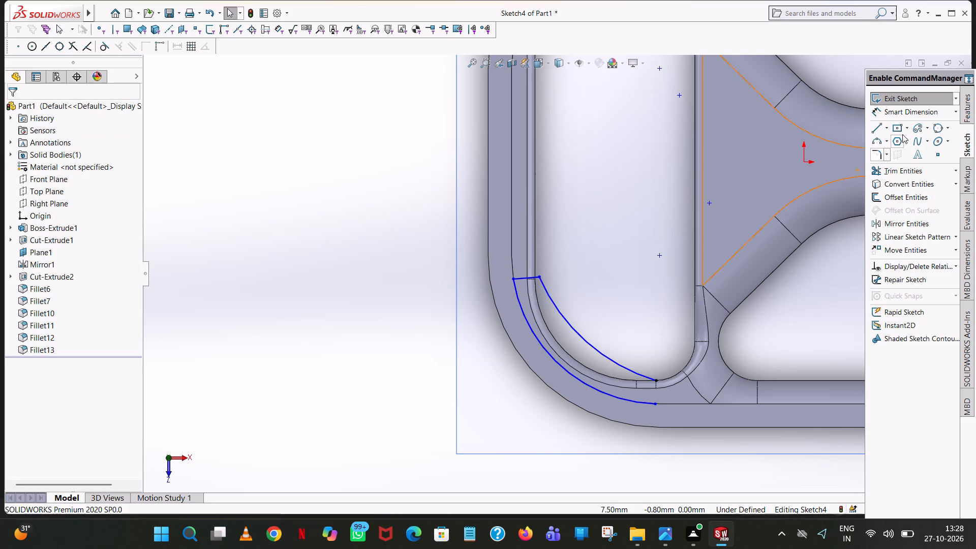
{"action": "left_click", "coordinate": [883, 124]}
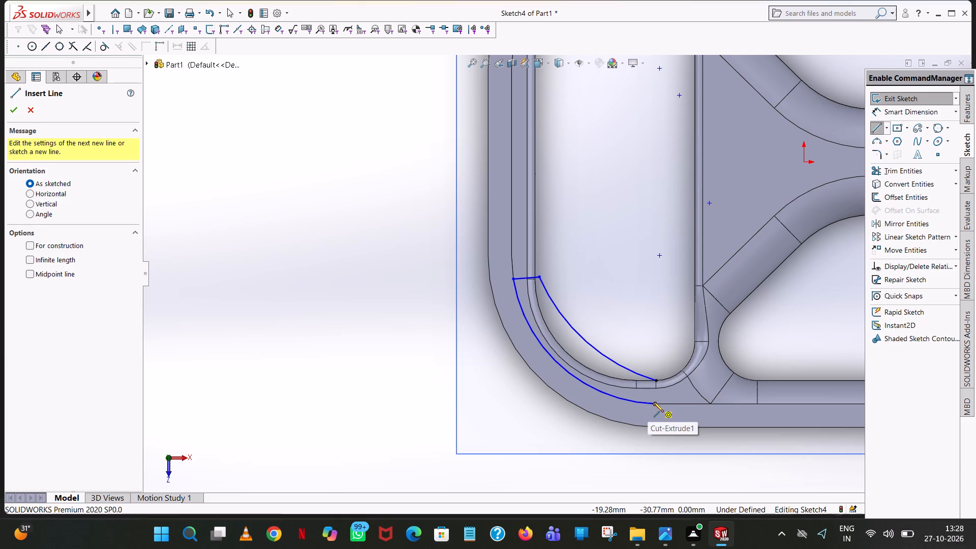
{"action": "left_click", "coordinate": [654, 402]}
{"action": "left_click", "coordinate": [655, 381]}
{"action": "right_click", "coordinate": [655, 380]}
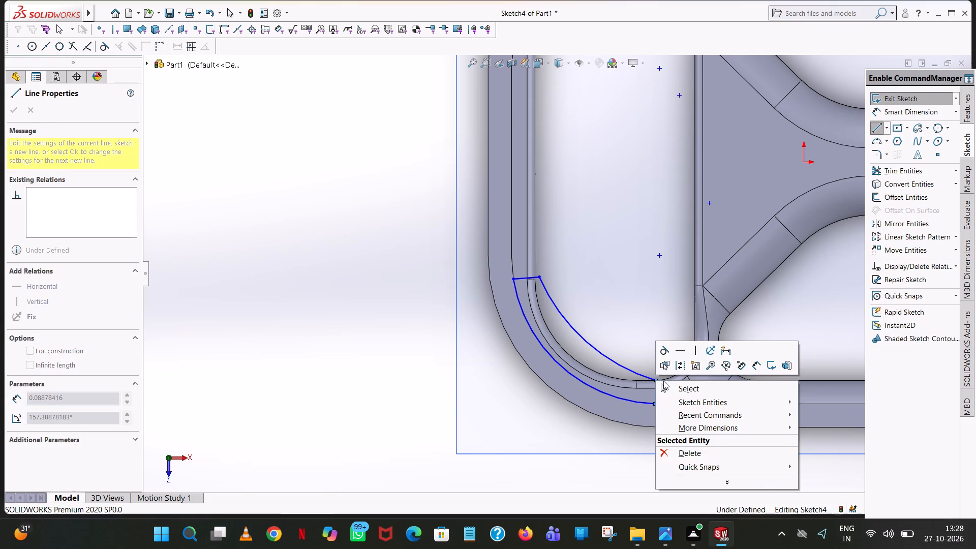
{"action": "left_click", "coordinate": [669, 382]}
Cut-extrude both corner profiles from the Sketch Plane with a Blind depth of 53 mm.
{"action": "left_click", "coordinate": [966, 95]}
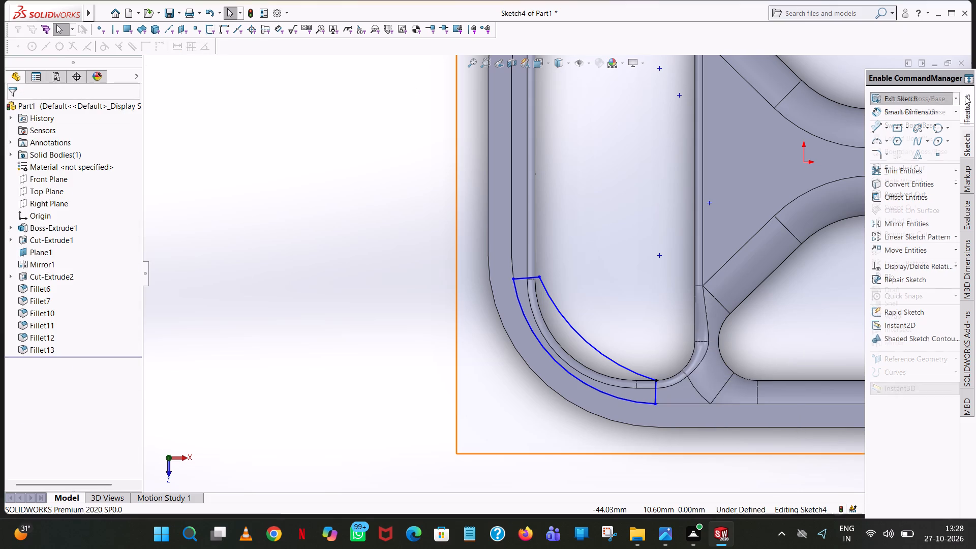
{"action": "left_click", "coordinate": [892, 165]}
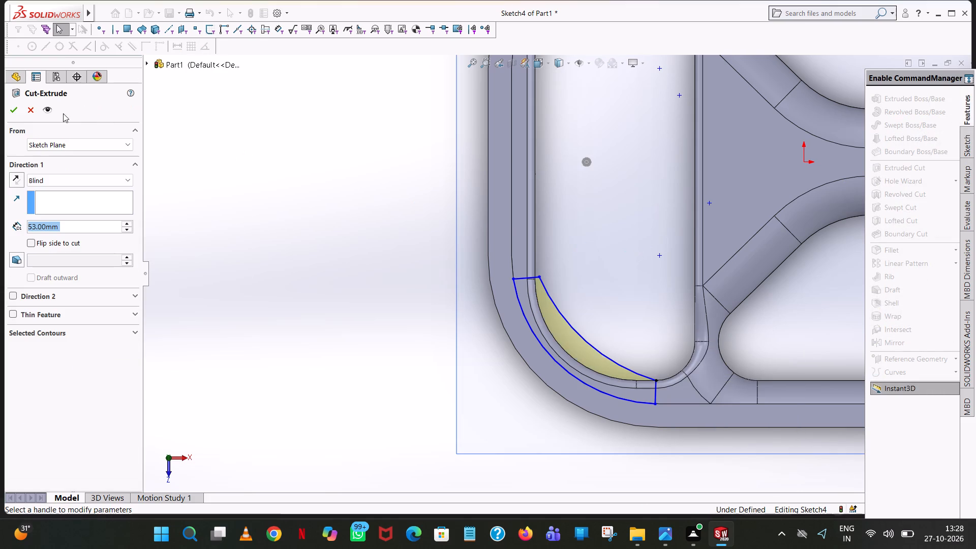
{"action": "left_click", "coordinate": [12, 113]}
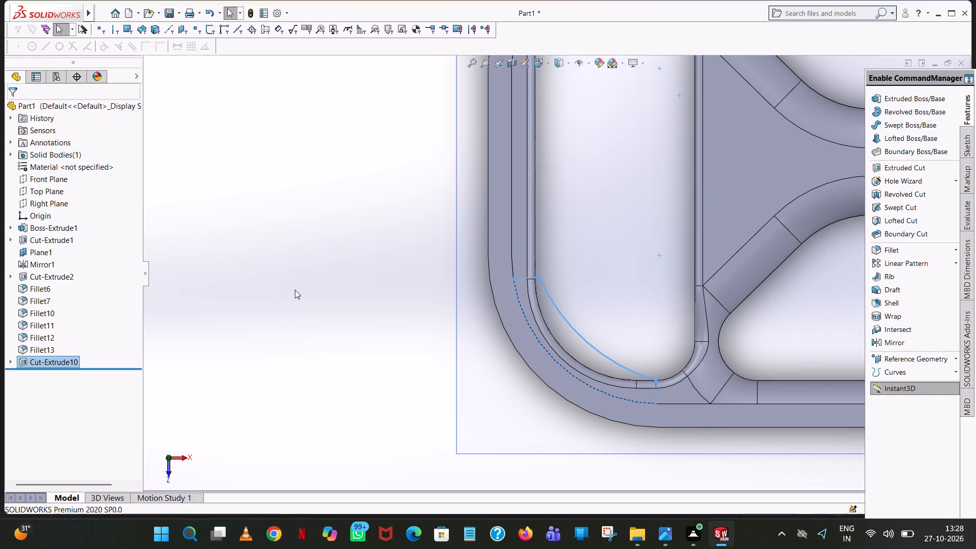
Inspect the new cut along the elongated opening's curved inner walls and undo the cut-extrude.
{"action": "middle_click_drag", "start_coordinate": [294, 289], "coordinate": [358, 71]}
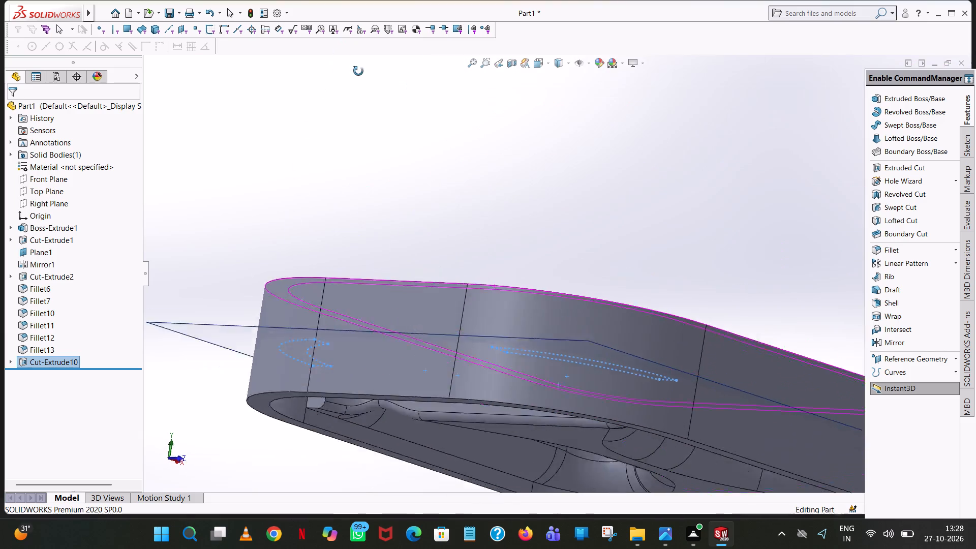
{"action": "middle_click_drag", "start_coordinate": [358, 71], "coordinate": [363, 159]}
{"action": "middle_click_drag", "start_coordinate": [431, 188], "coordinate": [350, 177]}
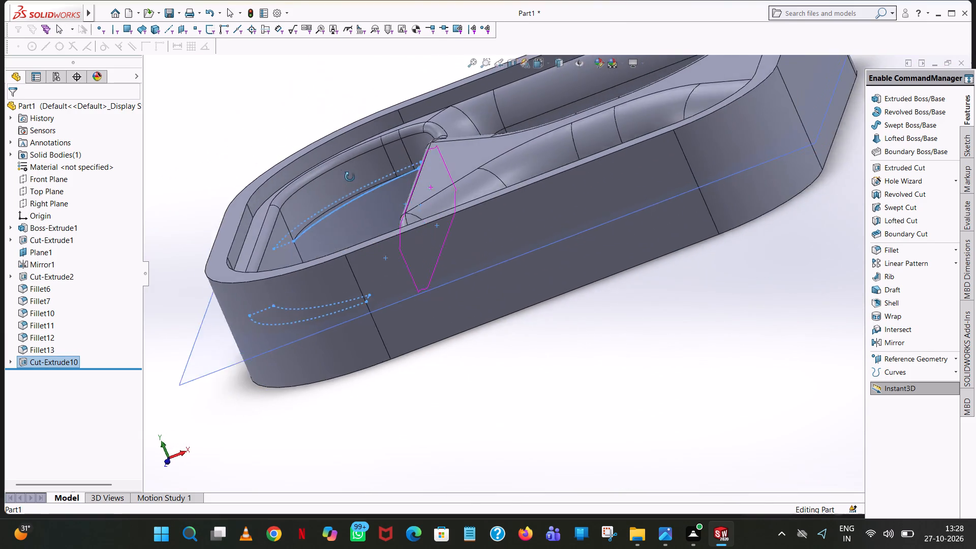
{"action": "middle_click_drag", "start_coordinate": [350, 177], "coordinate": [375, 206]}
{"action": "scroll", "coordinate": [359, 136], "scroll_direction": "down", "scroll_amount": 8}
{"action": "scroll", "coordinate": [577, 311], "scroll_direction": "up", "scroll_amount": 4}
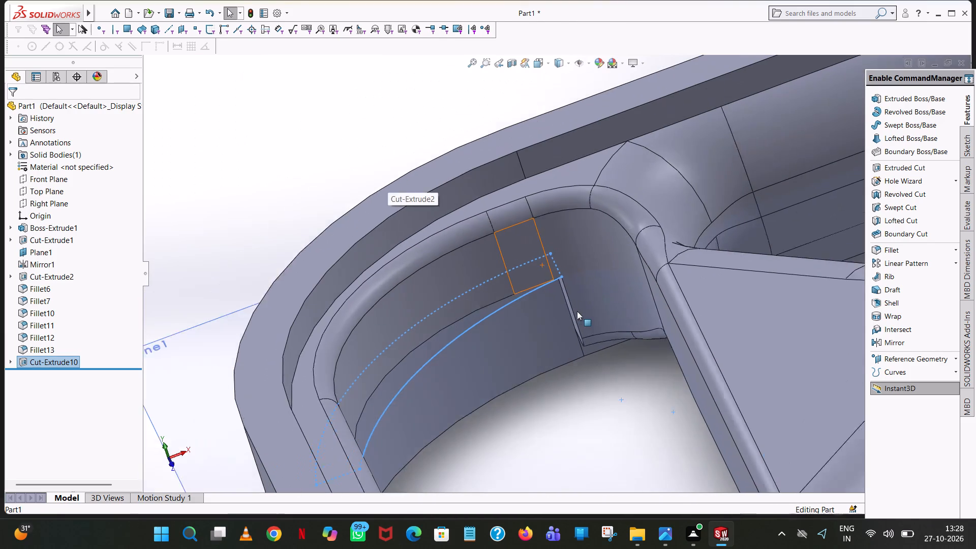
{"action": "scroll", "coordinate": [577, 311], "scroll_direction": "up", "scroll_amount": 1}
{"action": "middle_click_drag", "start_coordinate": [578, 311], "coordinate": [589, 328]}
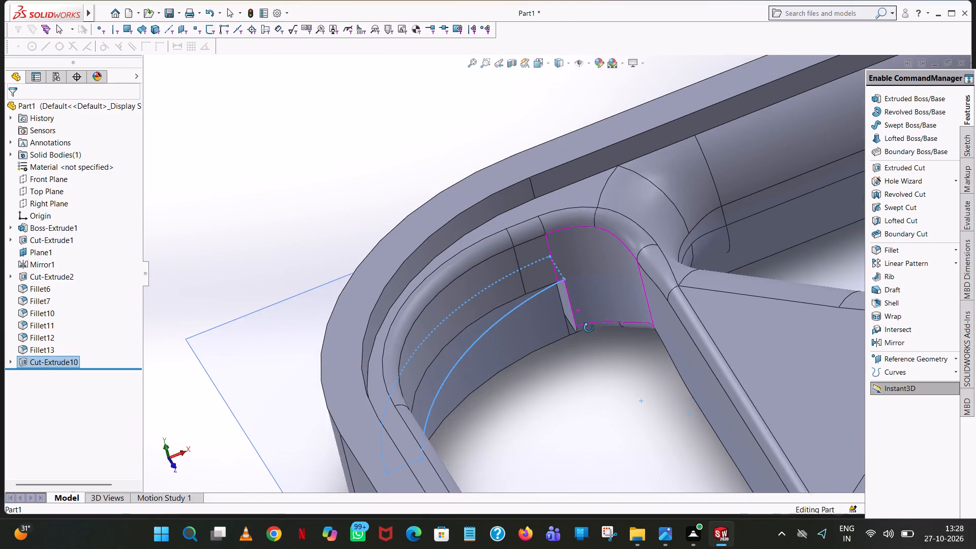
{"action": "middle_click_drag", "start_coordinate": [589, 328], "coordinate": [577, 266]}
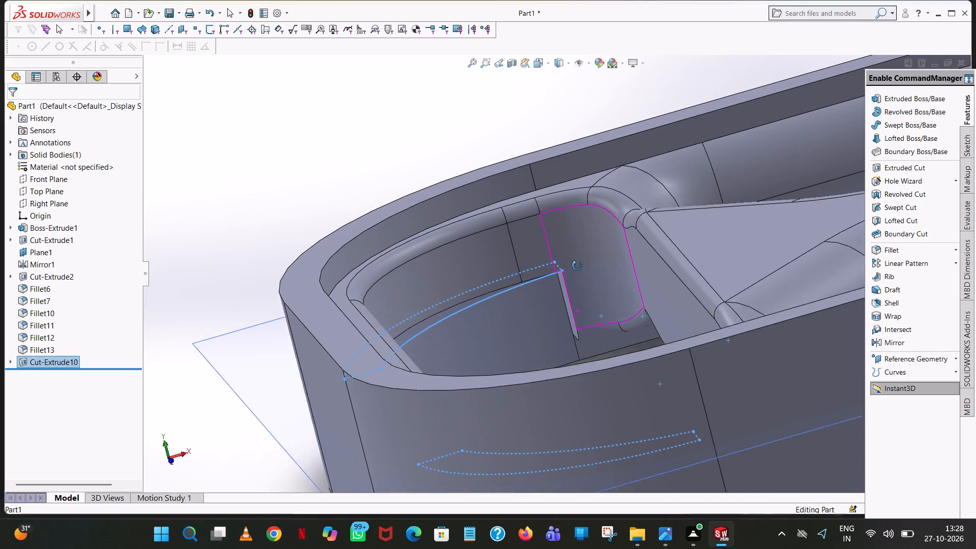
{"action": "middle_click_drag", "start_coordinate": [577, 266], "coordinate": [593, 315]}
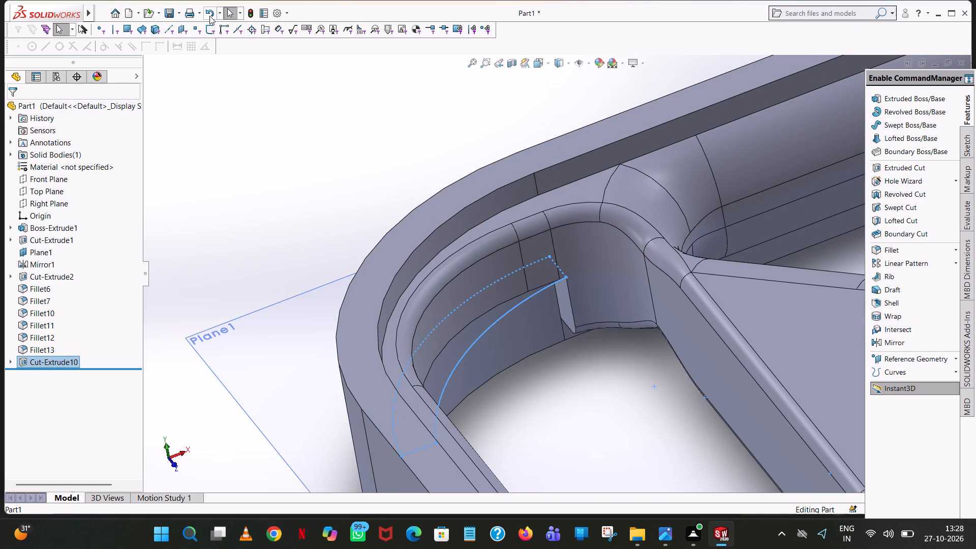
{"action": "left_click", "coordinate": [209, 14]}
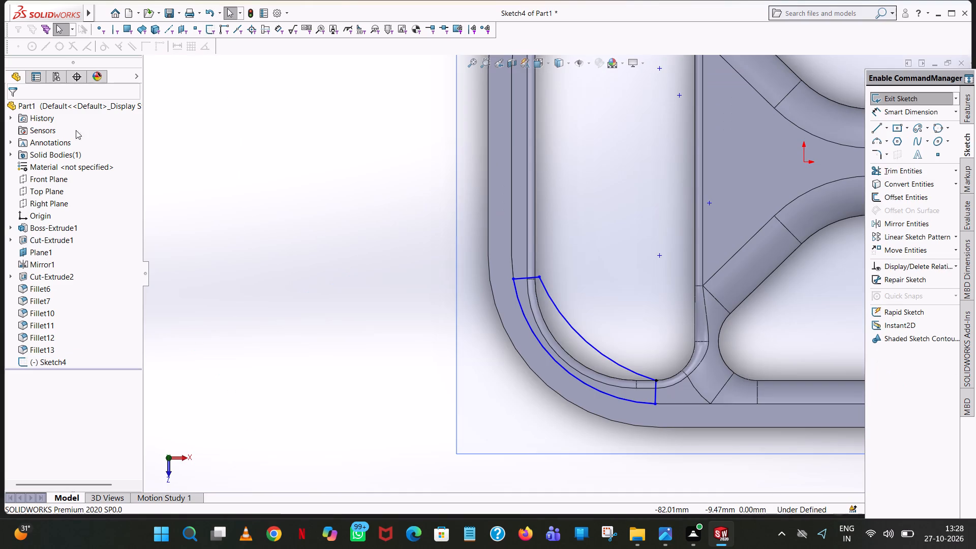
Cut-extrude the corner profiles from the Sketch Plane with a Mid Plane depth of 5 mm.
{"action": "left_click", "coordinate": [966, 104]}
{"action": "left_click", "coordinate": [901, 170]}
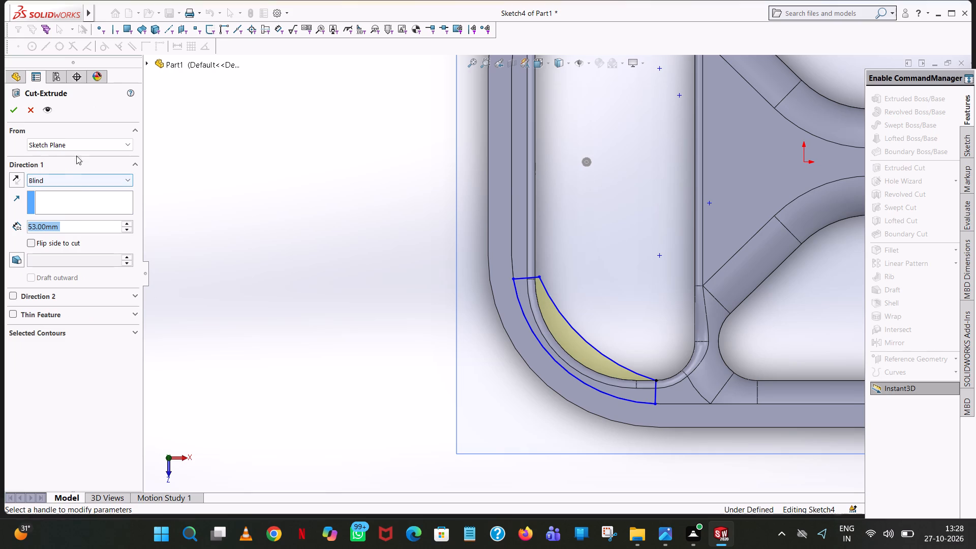
{"action": "left_click", "coordinate": [64, 178]}
{"action": "left_click", "coordinate": [82, 259]}
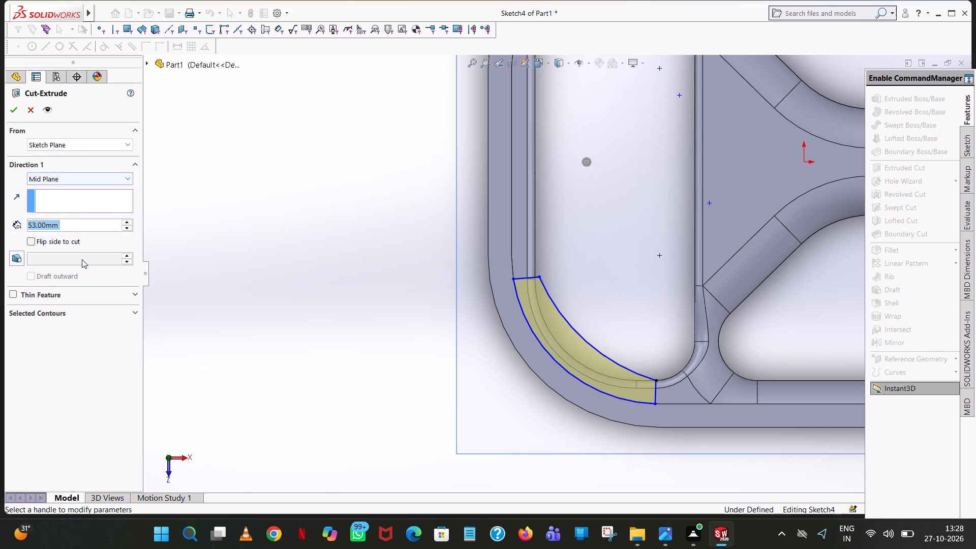
{"action": "key", "text": "5"}
{"action": "left_click", "coordinate": [278, 194]}
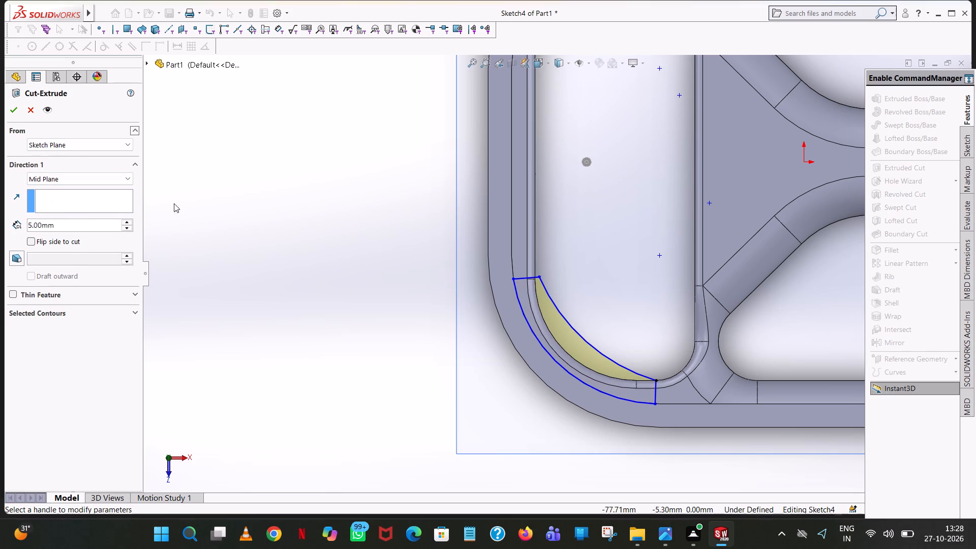
{"action": "left_click", "coordinate": [14, 115]}
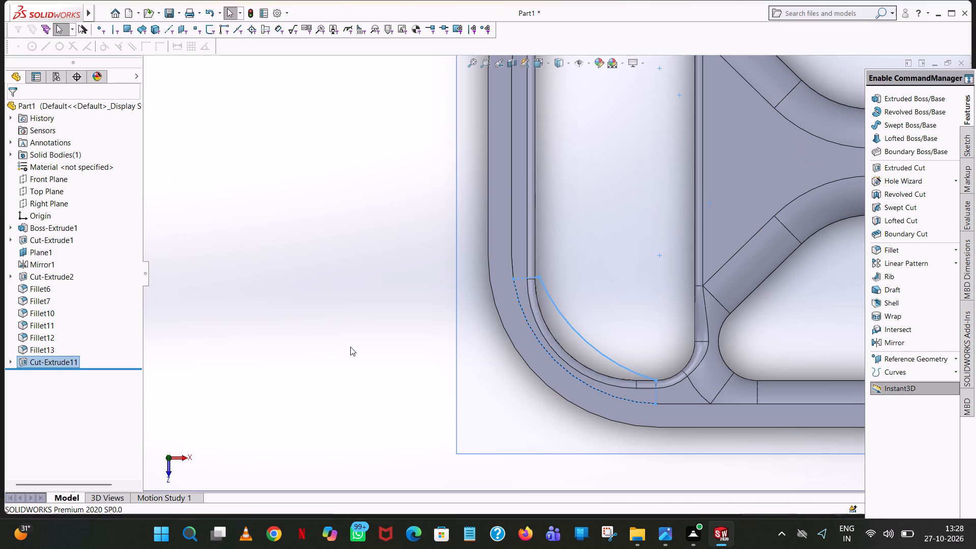
Examine the new corner slots around the elongated opening from several angles.
{"action": "middle_click_drag", "start_coordinate": [349, 347], "coordinate": [260, 320]}
{"action": "scroll", "coordinate": [259, 319], "scroll_direction": "up", "scroll_amount": 1}
{"action": "scroll", "coordinate": [447, 286], "scroll_direction": "up", "scroll_amount": 5}
{"action": "middle_click_drag", "start_coordinate": [524, 304], "coordinate": [555, 308]}
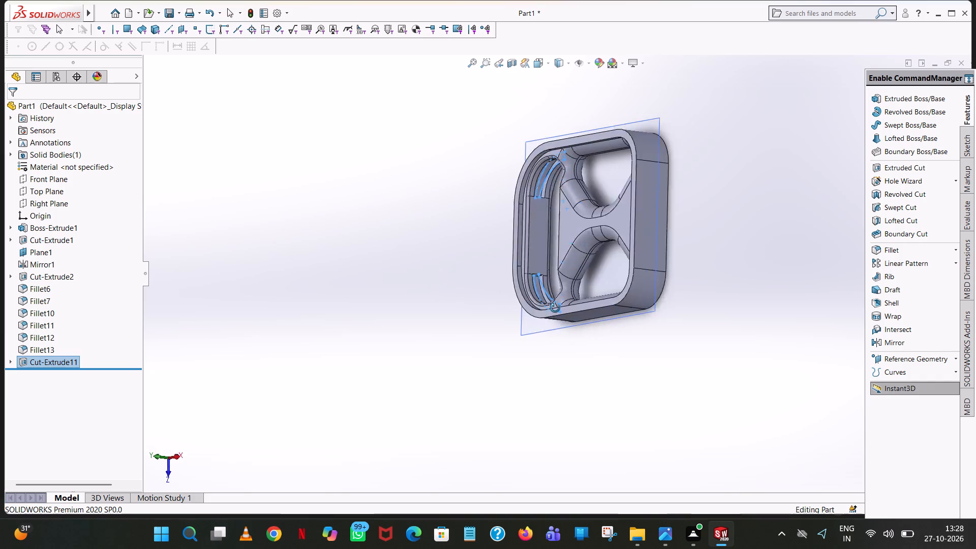
{"action": "middle_click_drag", "start_coordinate": [555, 308], "coordinate": [522, 395]}
{"action": "scroll", "coordinate": [600, 178], "scroll_direction": "down", "scroll_amount": 1}
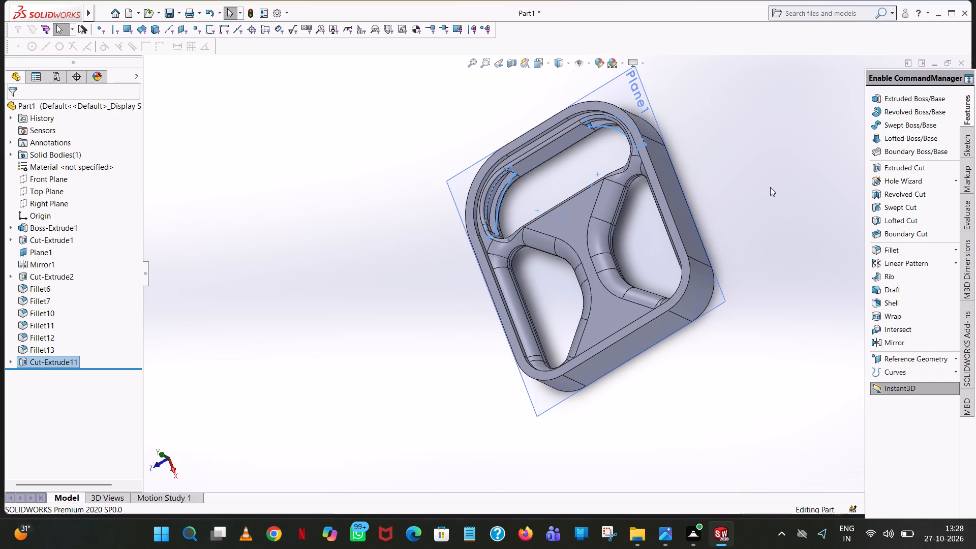
{"action": "left_click", "coordinate": [770, 187]}
{"action": "middle_click_drag", "start_coordinate": [705, 186], "coordinate": [739, 89]}
{"action": "scroll", "coordinate": [746, 79], "scroll_direction": "up", "scroll_amount": 1}
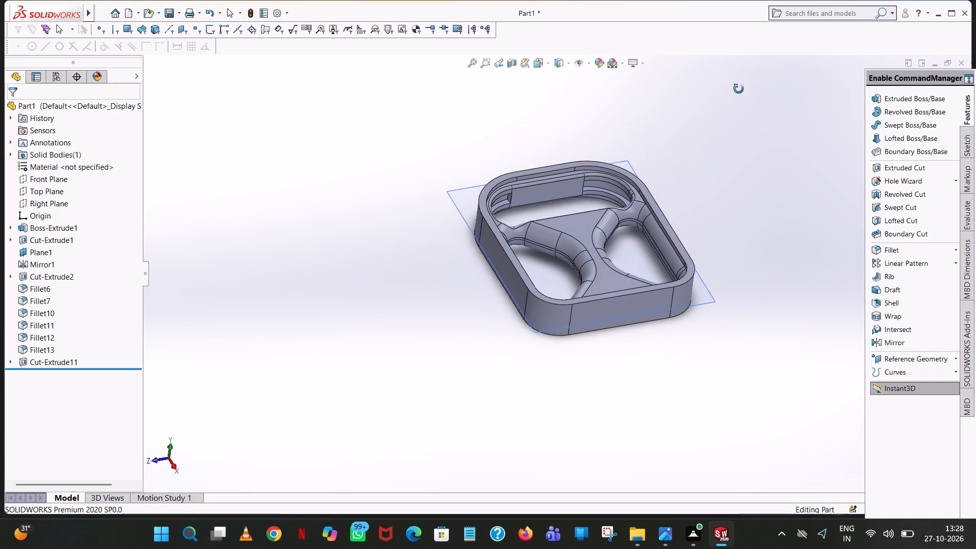
{"action": "middle_click_drag", "start_coordinate": [739, 89], "coordinate": [723, 123]}
{"action": "scroll", "coordinate": [719, 133], "scroll_direction": "up", "scroll_amount": 1}
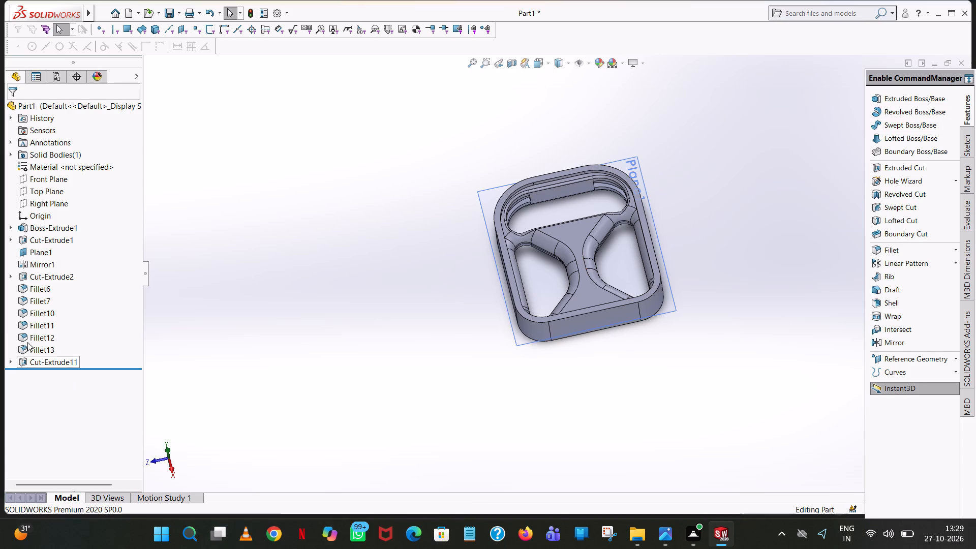
Hide Plane1.
{"action": "left_click", "coordinate": [47, 255]}
{"action": "left_click", "coordinate": [69, 241]}
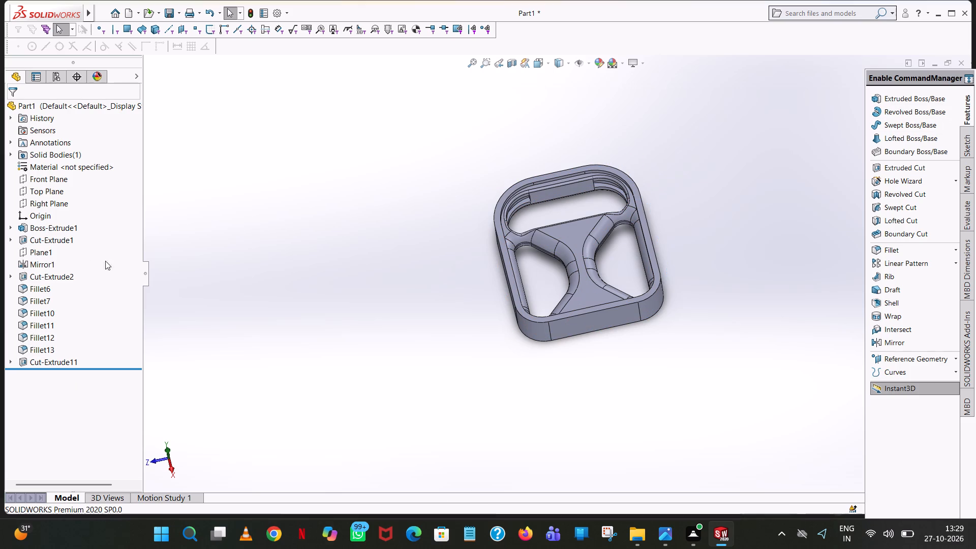
Start a boss-extrude sketch on the flat end face opposite the elongated opening and draw a 7.5 mm vertical line up from the origin.
{"action": "left_click", "coordinate": [906, 99]}
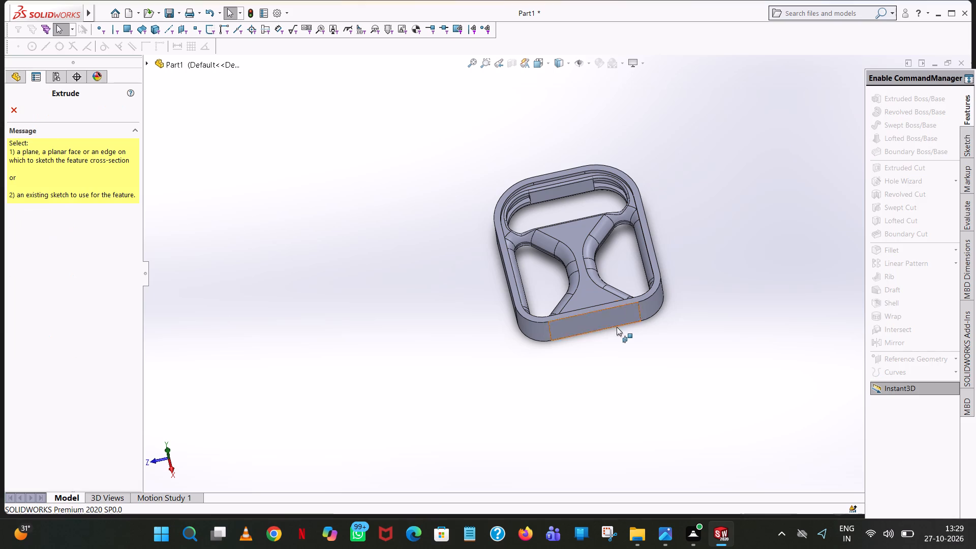
{"action": "left_click", "coordinate": [612, 323]}
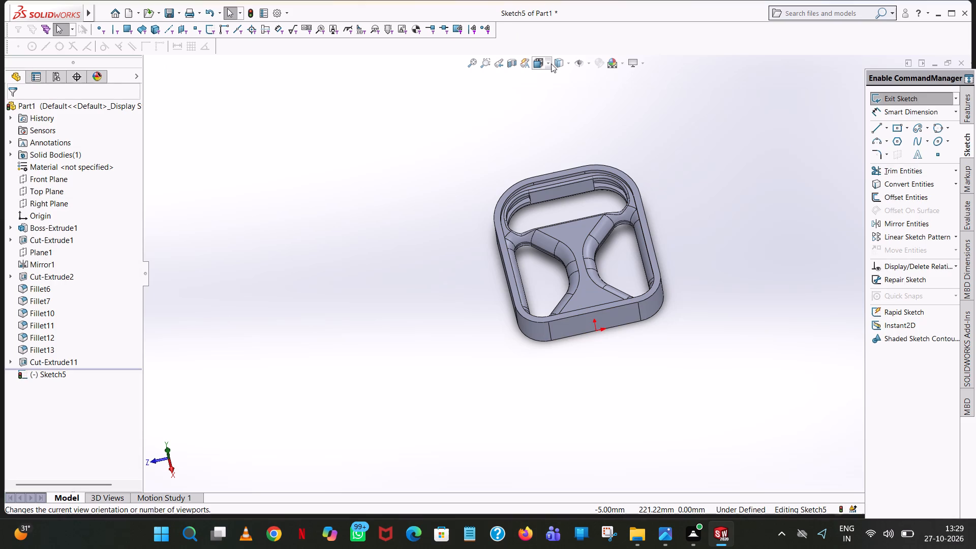
{"action": "left_click", "coordinate": [551, 64]}
{"action": "left_click", "coordinate": [602, 123]}
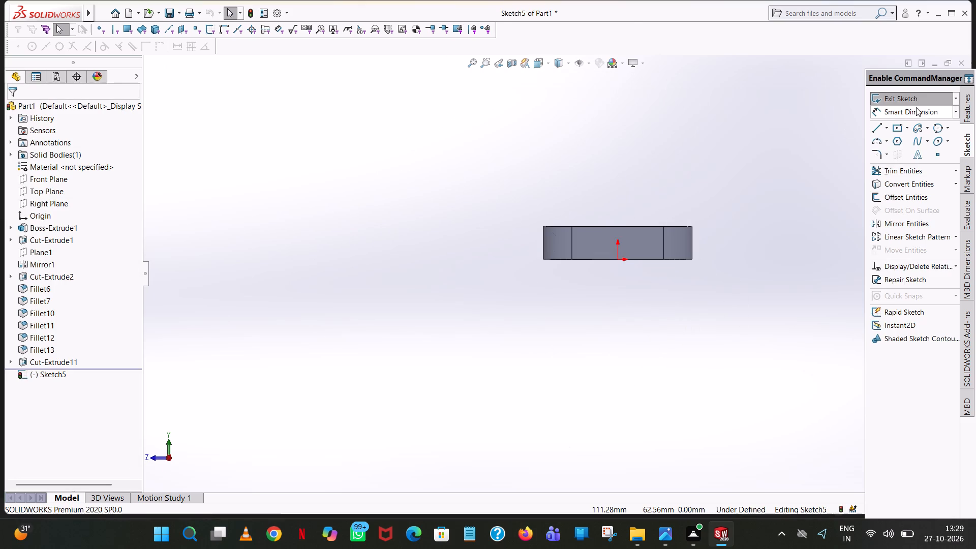
{"action": "left_click", "coordinate": [880, 127]}
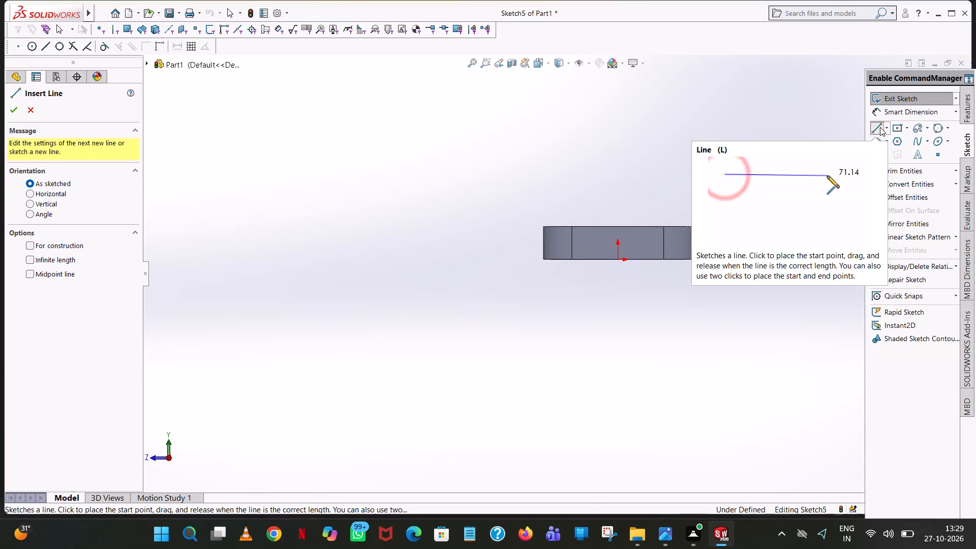
{"action": "left_click", "coordinate": [617, 260]}
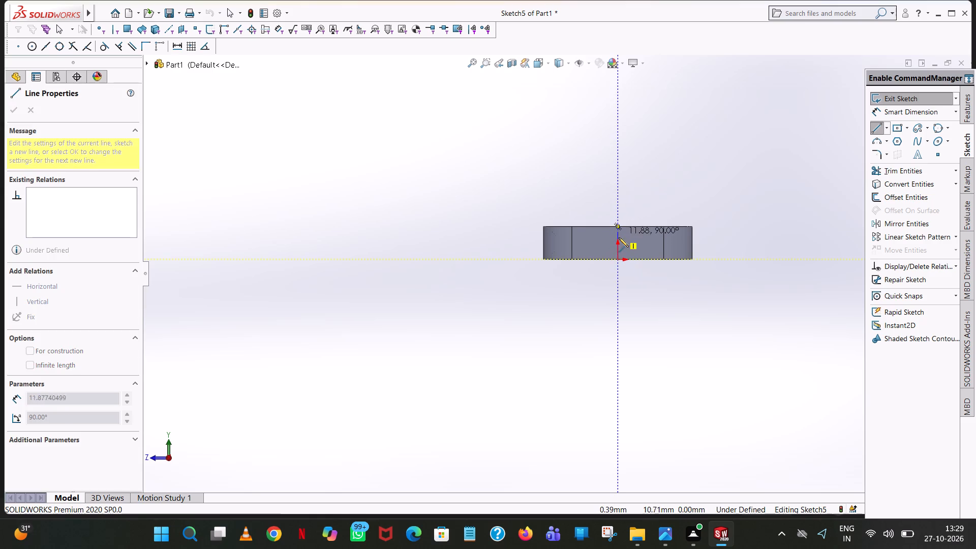
{"action": "scroll", "coordinate": [619, 241], "scroll_direction": "down", "scroll_amount": 7}
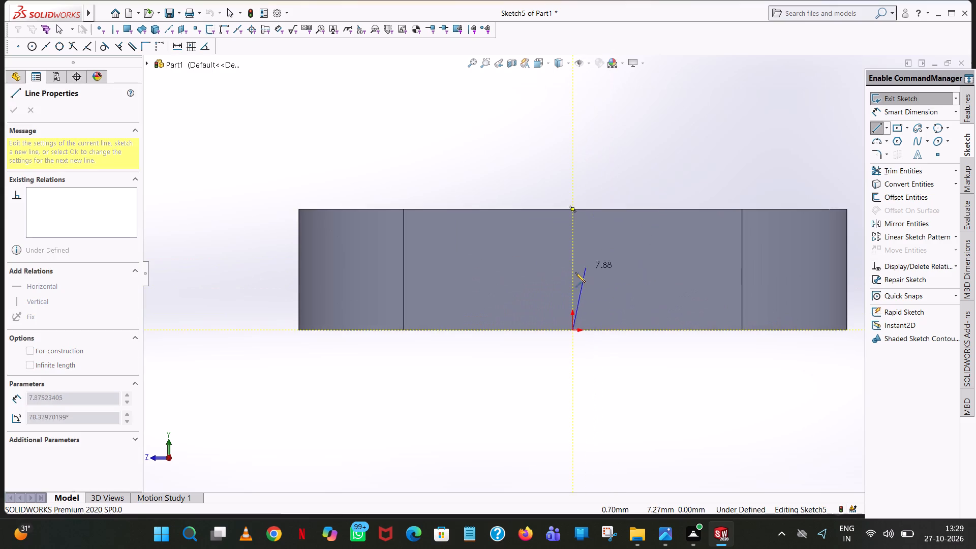
{"action": "left_click", "coordinate": [575, 272]}
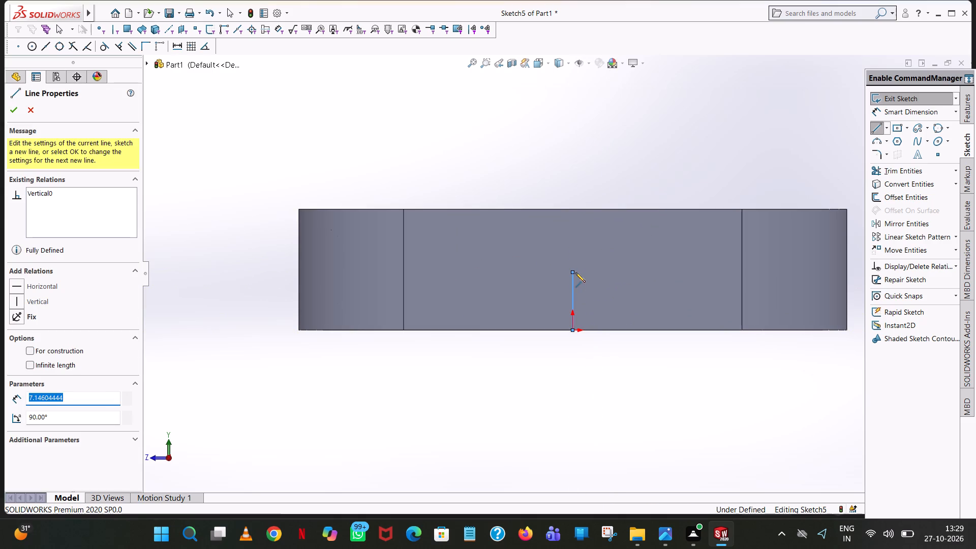
{"action": "type", "text": "7.5"}
{"action": "key", "text": "Return"}
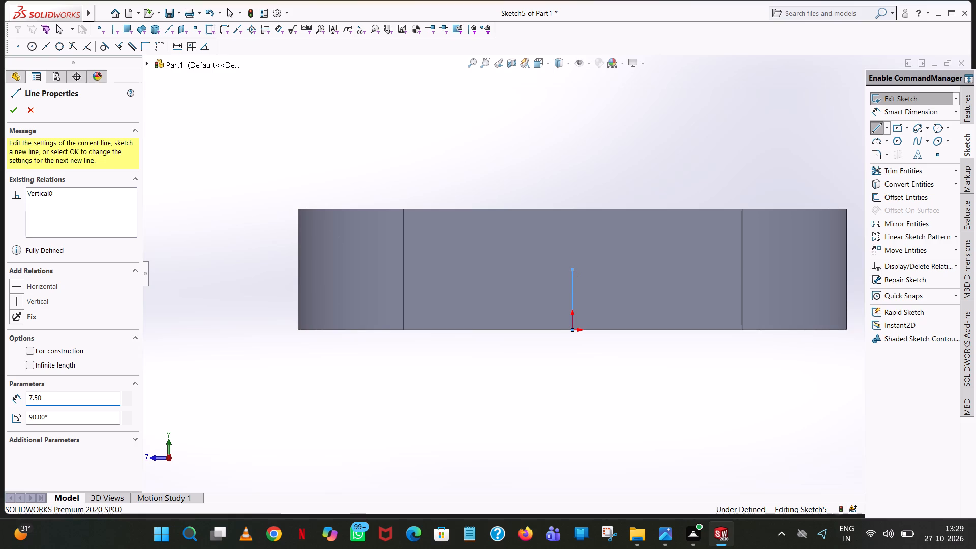
{"action": "right_click", "coordinate": [575, 272]}
{"action": "left_click", "coordinate": [593, 281]}
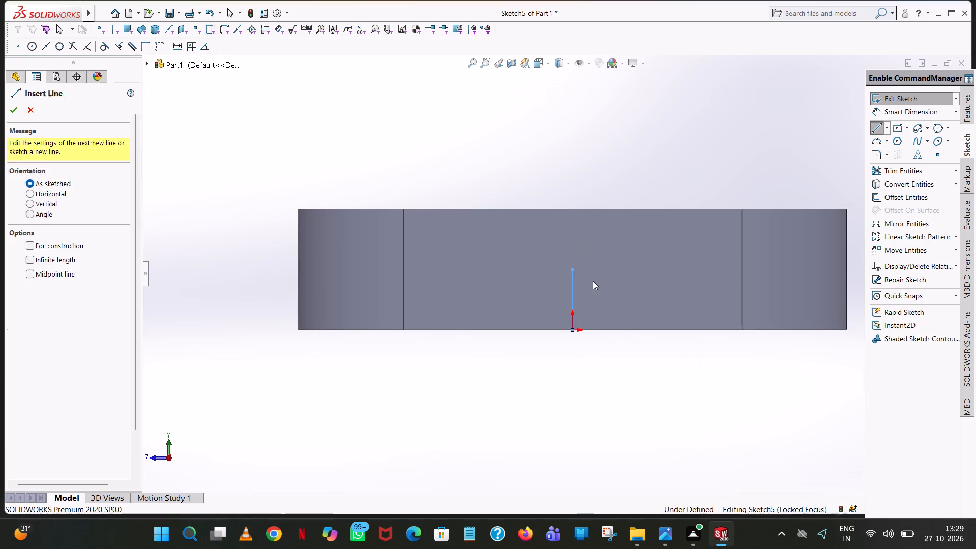
Draw a circle of 5 mm radius centred on the vertical line's upper end.
{"action": "left_click", "coordinate": [951, 129]}
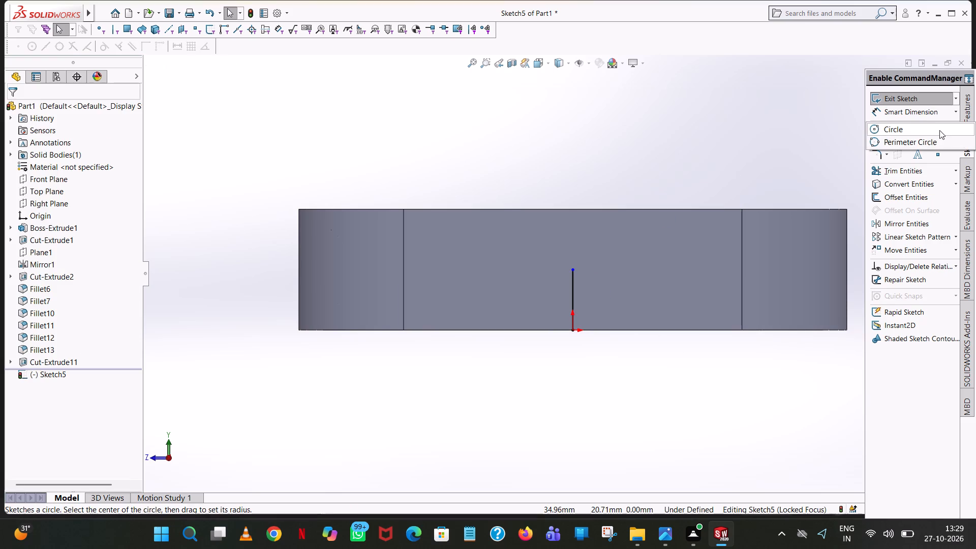
{"action": "left_click", "coordinate": [935, 127]}
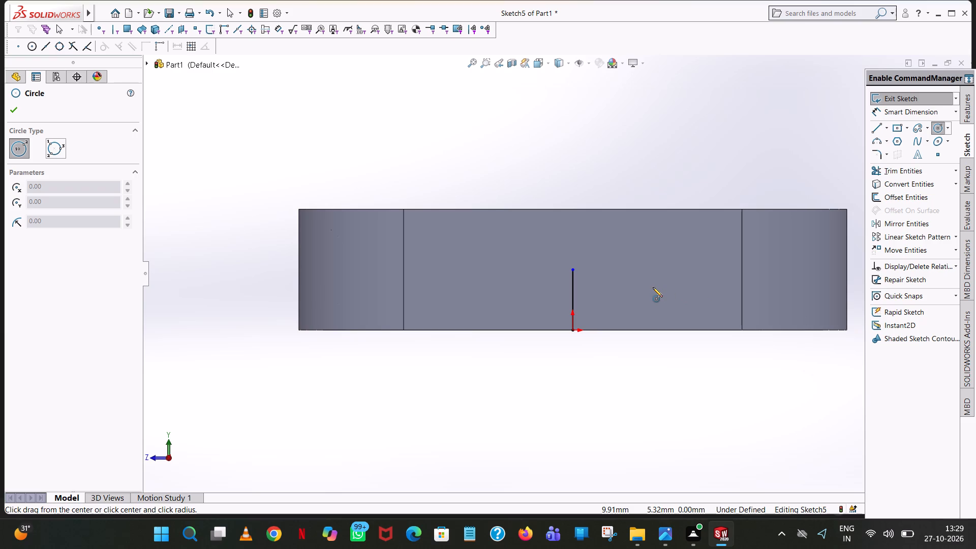
{"action": "left_click", "coordinate": [574, 271]}
{"action": "left_click", "coordinate": [594, 244]}
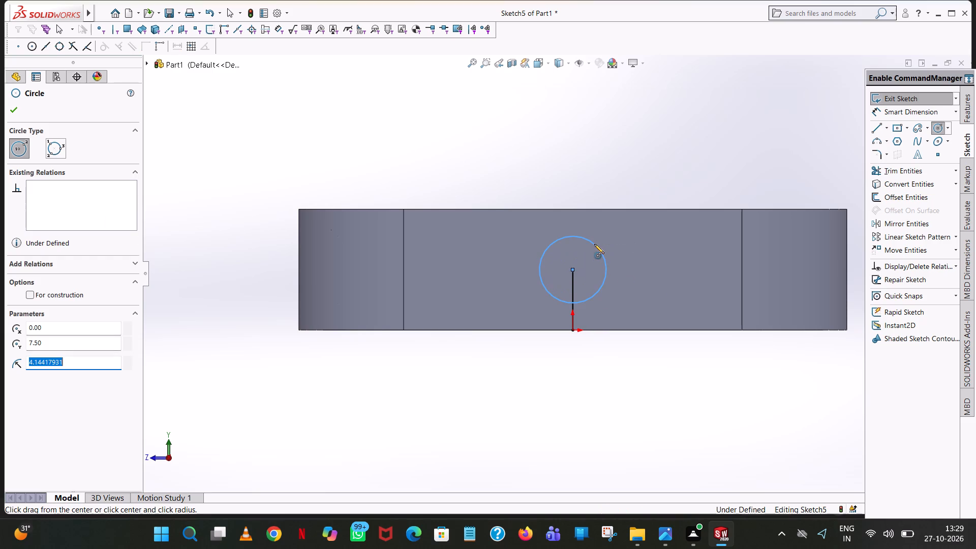
{"action": "key", "text": "5"}
{"action": "key", "text": "Return"}
{"action": "right_click", "coordinate": [566, 273]}
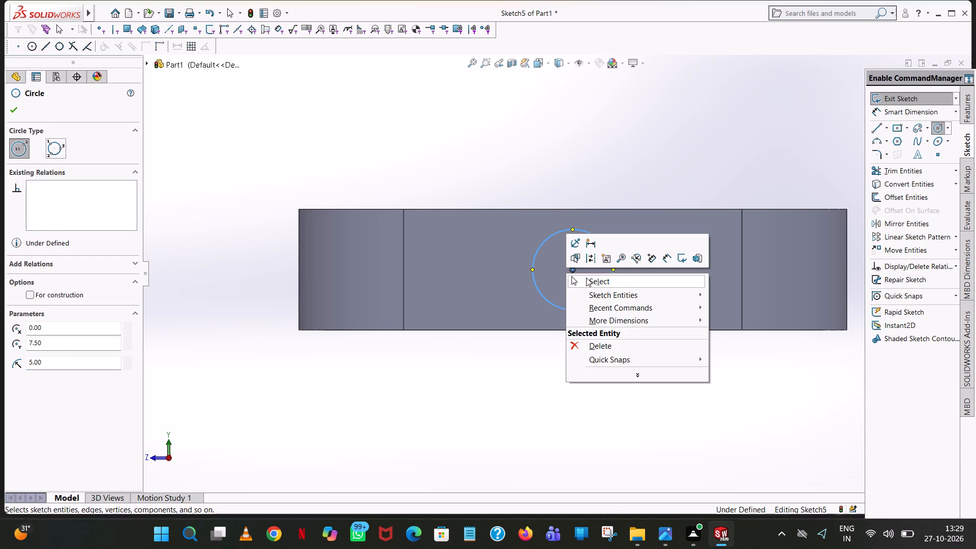
{"action": "left_click", "coordinate": [586, 278]}
Trim away the vertical helper line inside and below the circle.
{"action": "left_click", "coordinate": [890, 169]}
{"action": "left_click", "coordinate": [573, 285]}
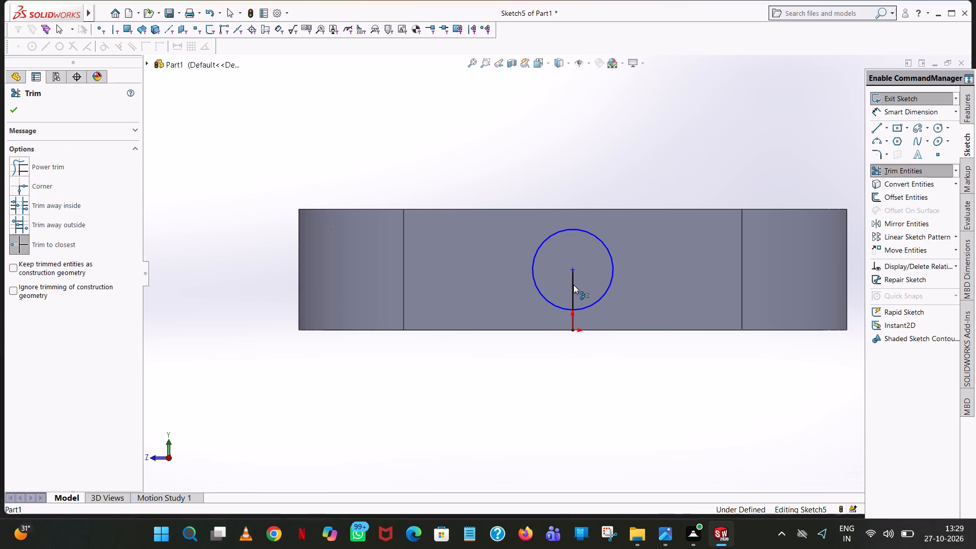
{"action": "left_click", "coordinate": [570, 319]}
{"action": "left_click", "coordinate": [13, 108]}
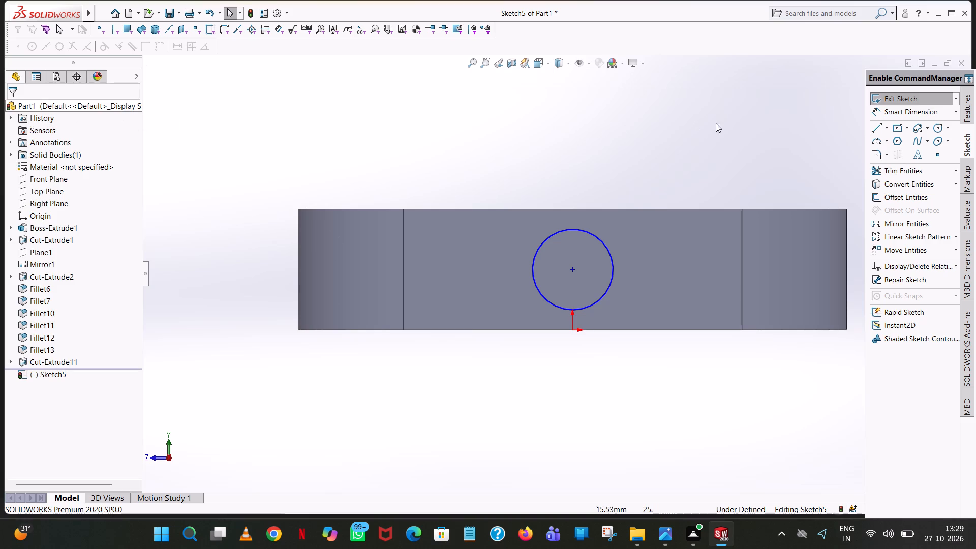
Dimension the circle with a 10 mm diameter and its centre 7.5 mm above the origin.
{"action": "left_click", "coordinate": [939, 109]}
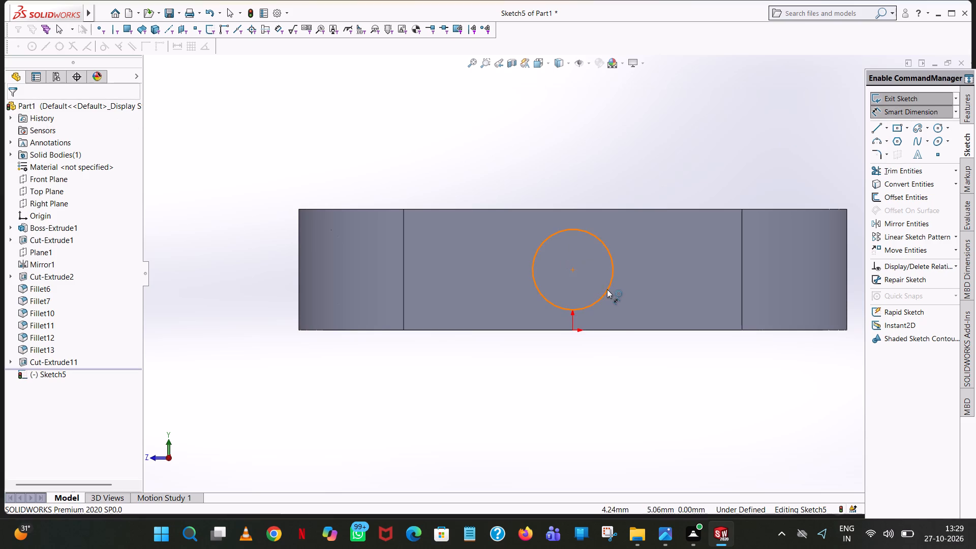
{"action": "left_click", "coordinate": [607, 289]}
{"action": "left_click", "coordinate": [677, 395]}
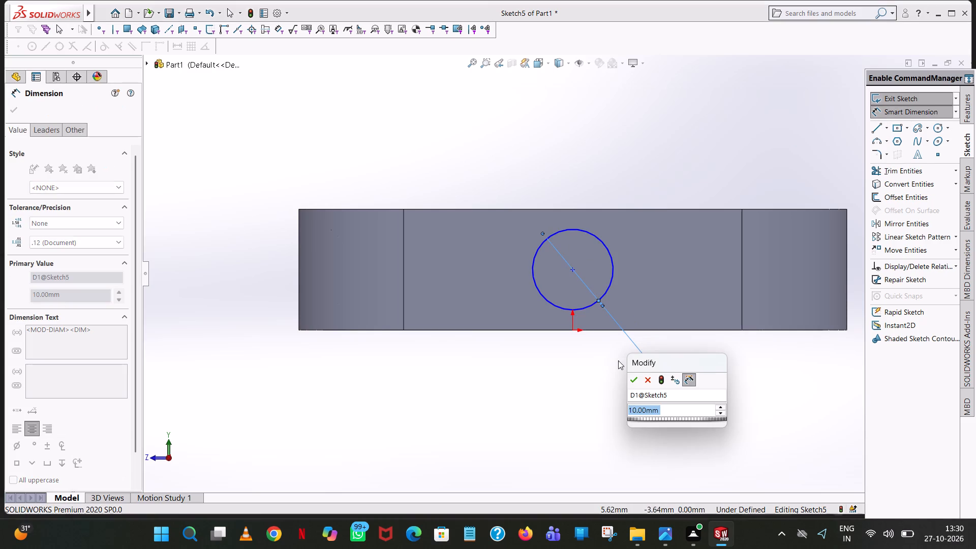
{"action": "left_click", "coordinate": [634, 376]}
{"action": "left_click", "coordinate": [643, 155]}
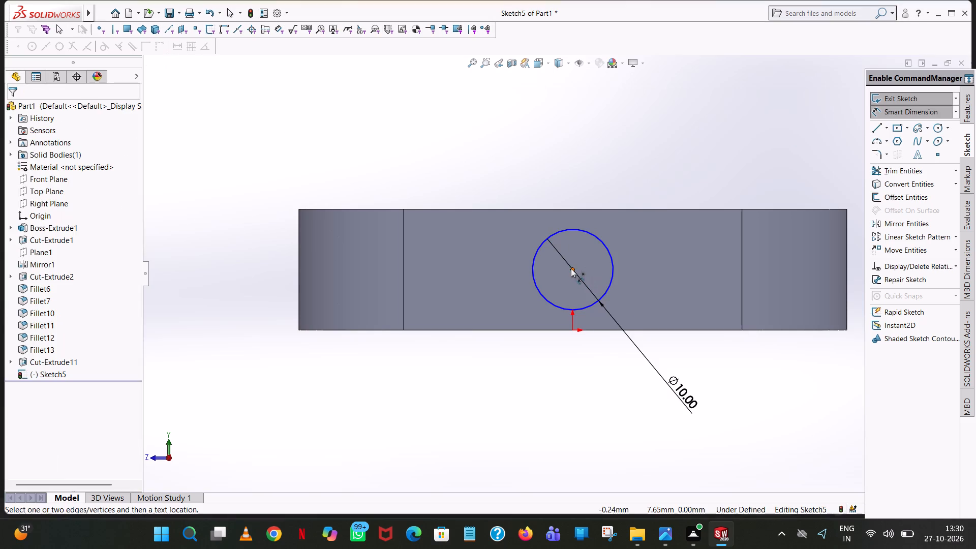
{"action": "left_click", "coordinate": [571, 268]}
{"action": "left_click", "coordinate": [572, 331]}
{"action": "left_click", "coordinate": [419, 350]}
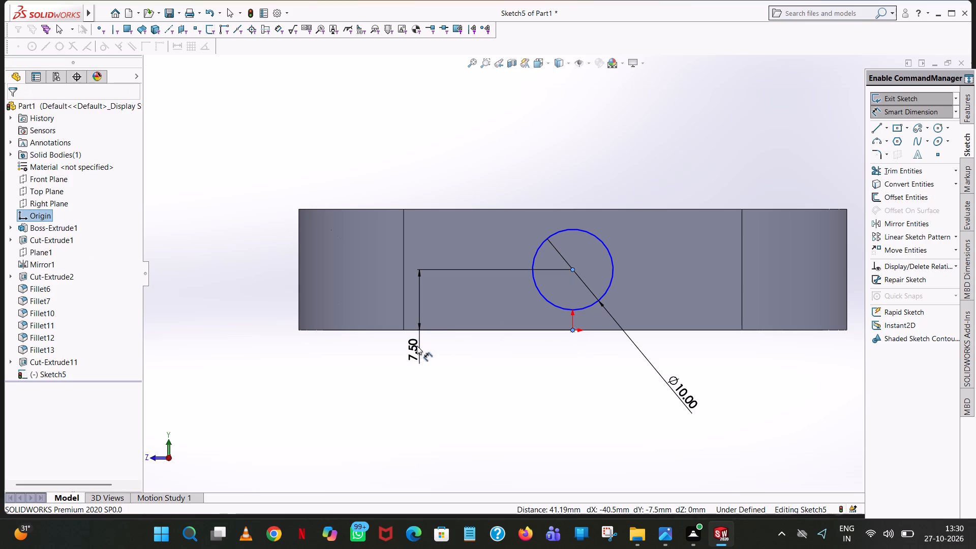
{"action": "left_click", "coordinate": [375, 334]}
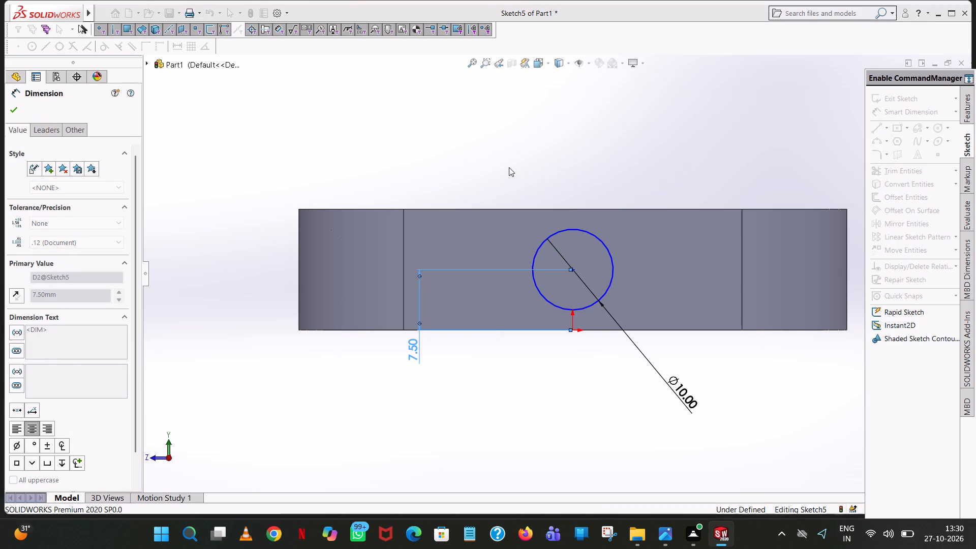
{"action": "left_click", "coordinate": [510, 165]}
{"action": "key", "text": "Escape"}
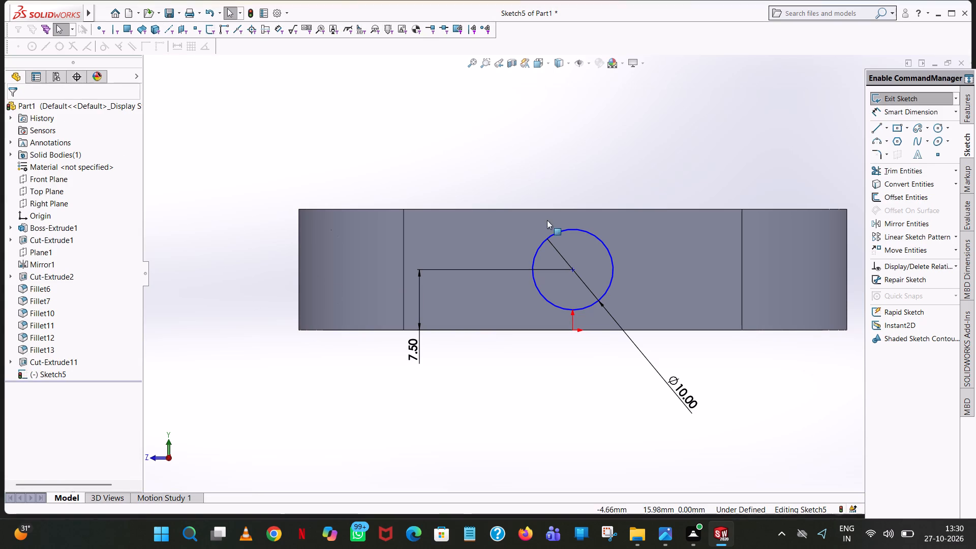
Add a Vertical relation between the circle's centre and the origin.
{"action": "left_click", "coordinate": [574, 267], "text": "ctrl"}
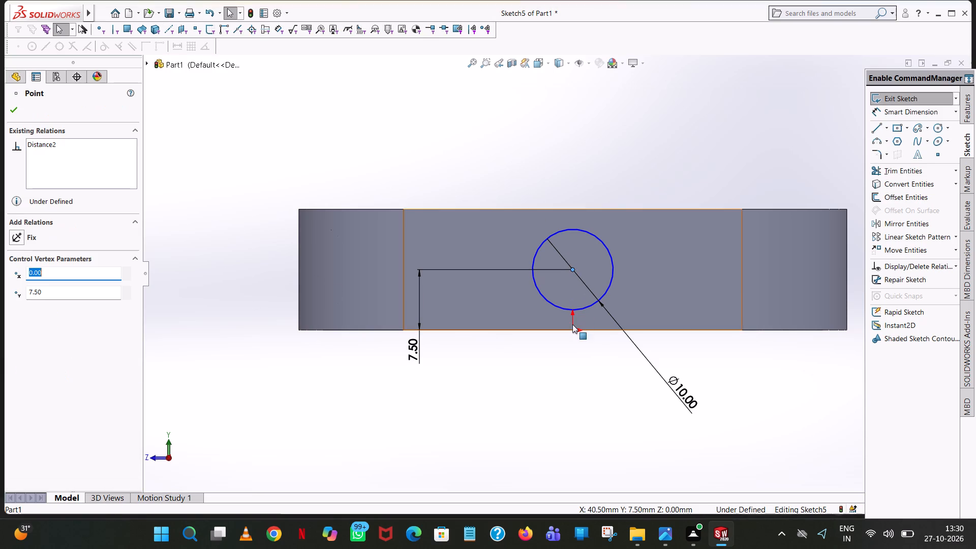
{"action": "left_click", "coordinate": [574, 332], "text": "ctrl"}
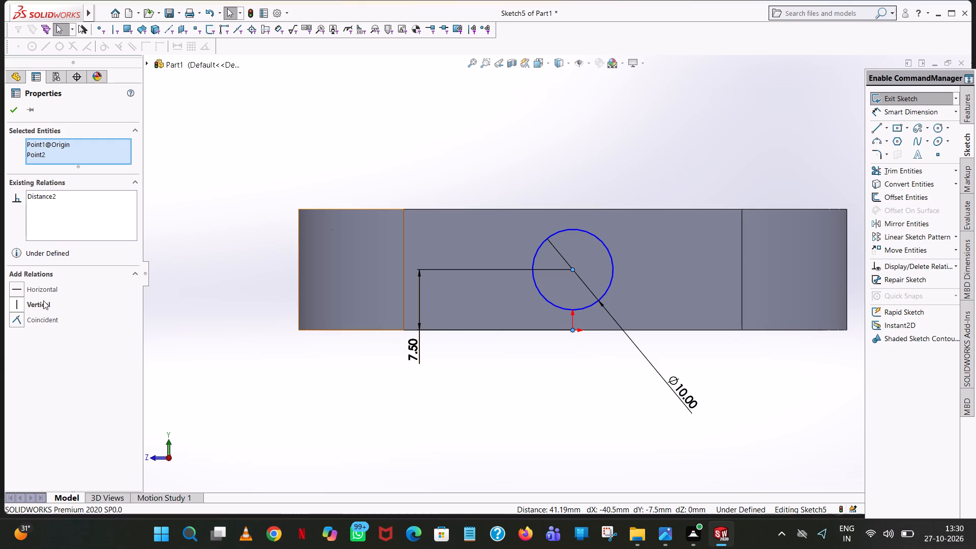
{"action": "left_click", "coordinate": [43, 300]}
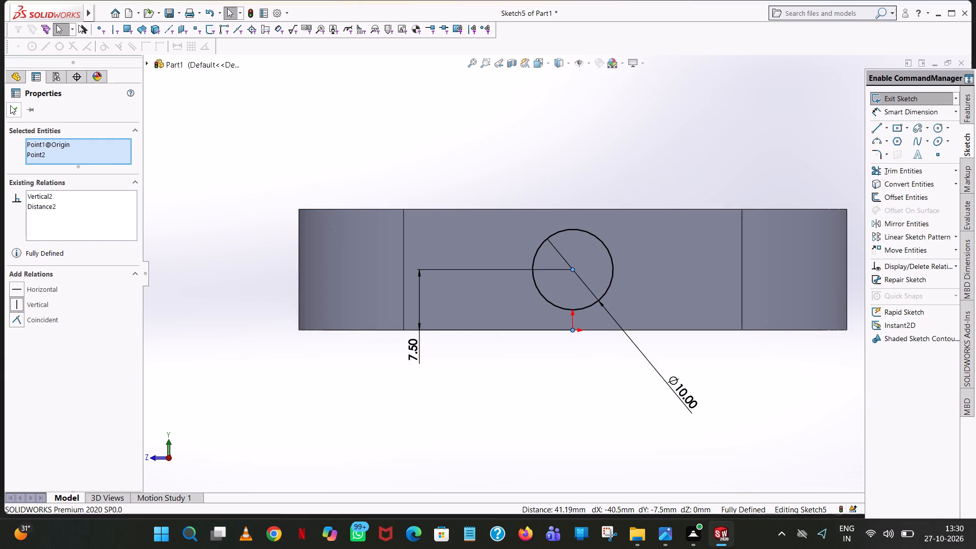
{"action": "left_click", "coordinate": [10, 105]}
{"action": "left_click", "coordinate": [686, 133]}
Extrude the 10 mm circle outward from the bracket's end face as an 8 mm deep boss.
{"action": "left_click", "coordinate": [972, 112]}
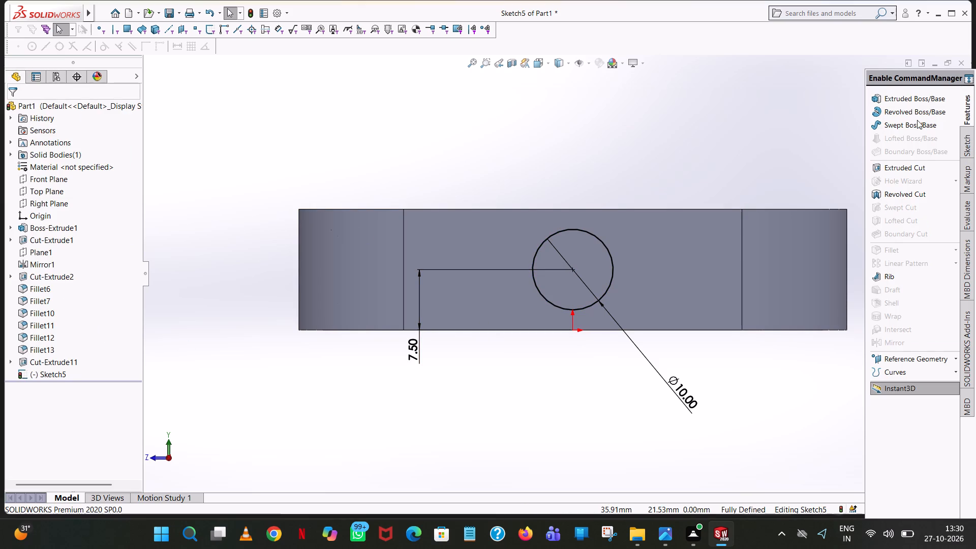
{"action": "left_click", "coordinate": [910, 100]}
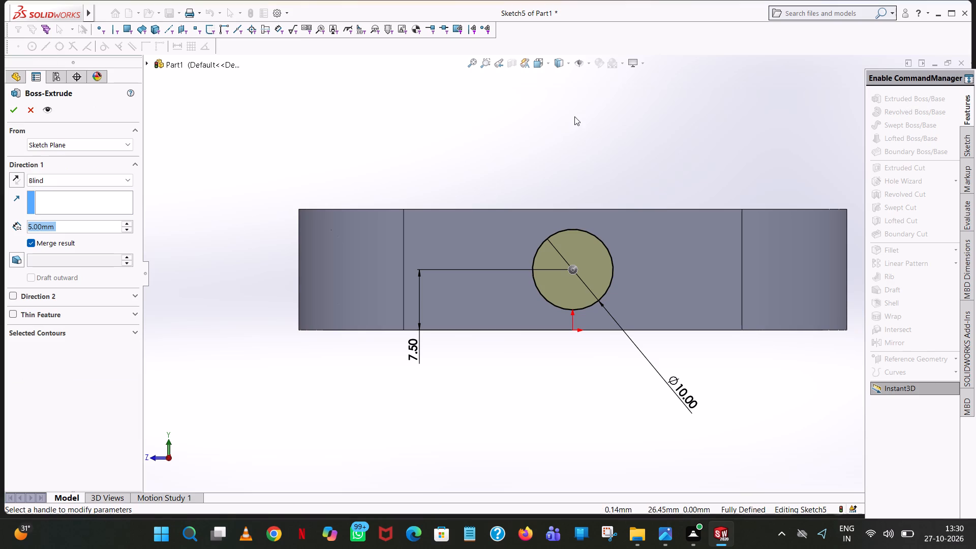
{"action": "middle_click_drag", "start_coordinate": [577, 119], "coordinate": [593, 281]}
{"action": "scroll", "coordinate": [495, 229], "scroll_direction": "up", "scroll_amount": 6}
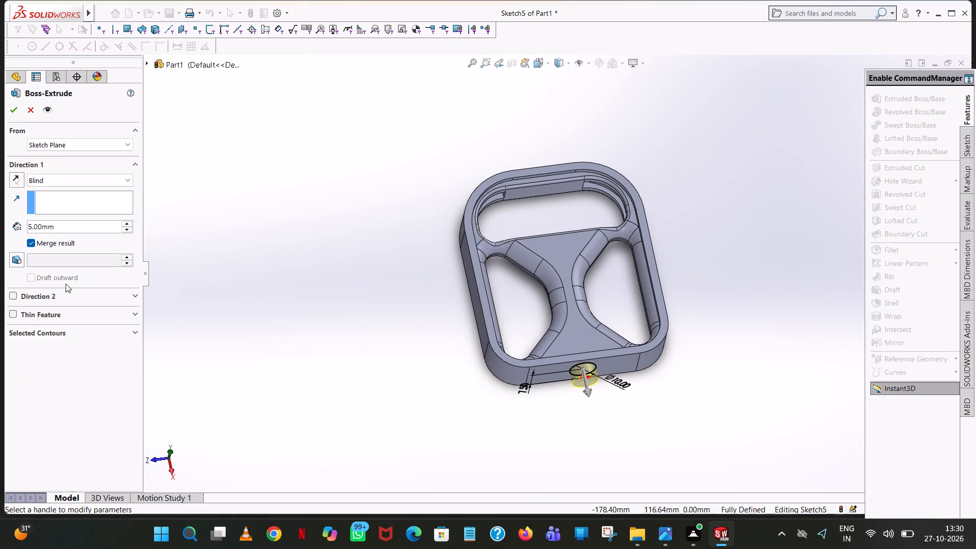
{"action": "double_click", "coordinate": [62, 225]}
{"action": "key", "text": "8"}
{"action": "key", "text": "Return"}
{"action": "left_click", "coordinate": [14, 110]}
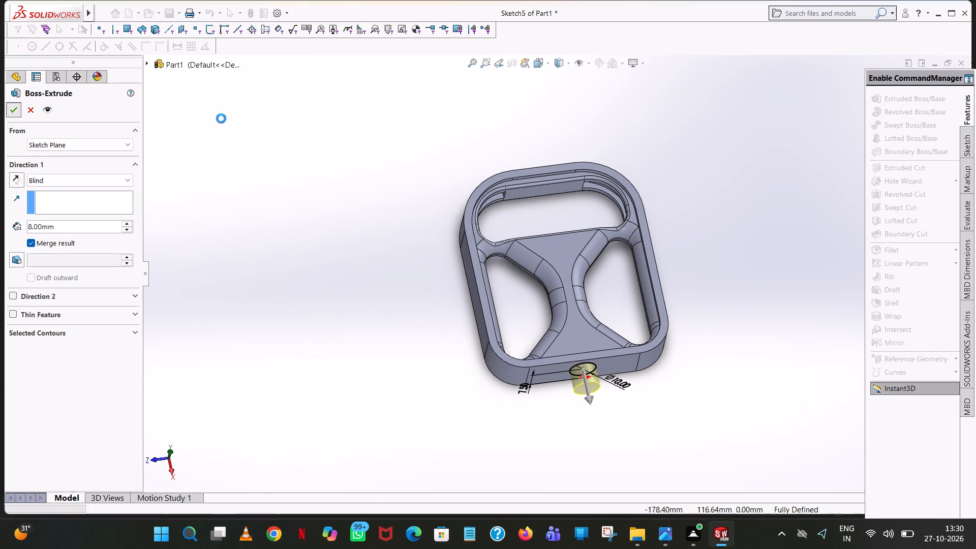
{"action": "left_click", "coordinate": [291, 121]}
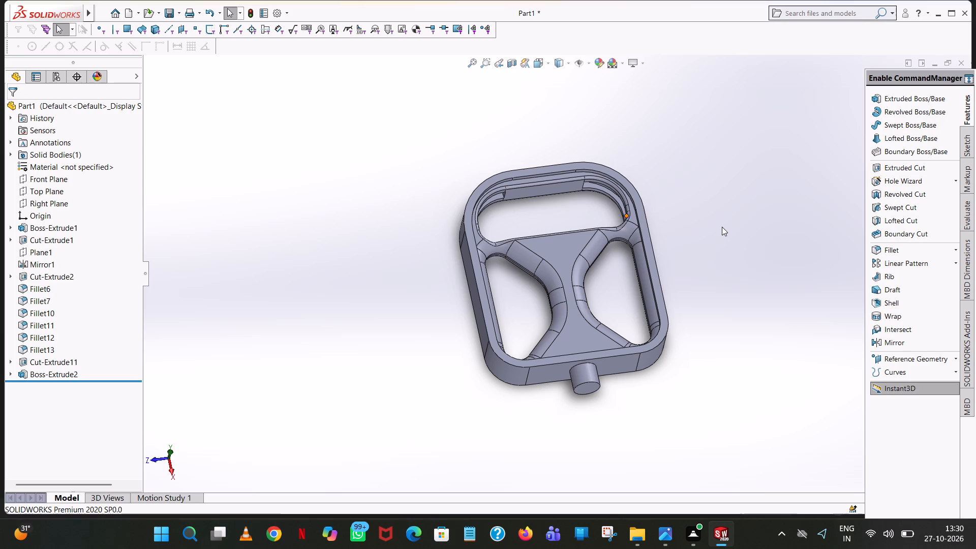
Start an extruded cut sketch on the boss's end face and draw a concentric circle of 2.5 mm radius.
{"action": "middle_click_drag", "start_coordinate": [722, 227], "coordinate": [759, 100]}
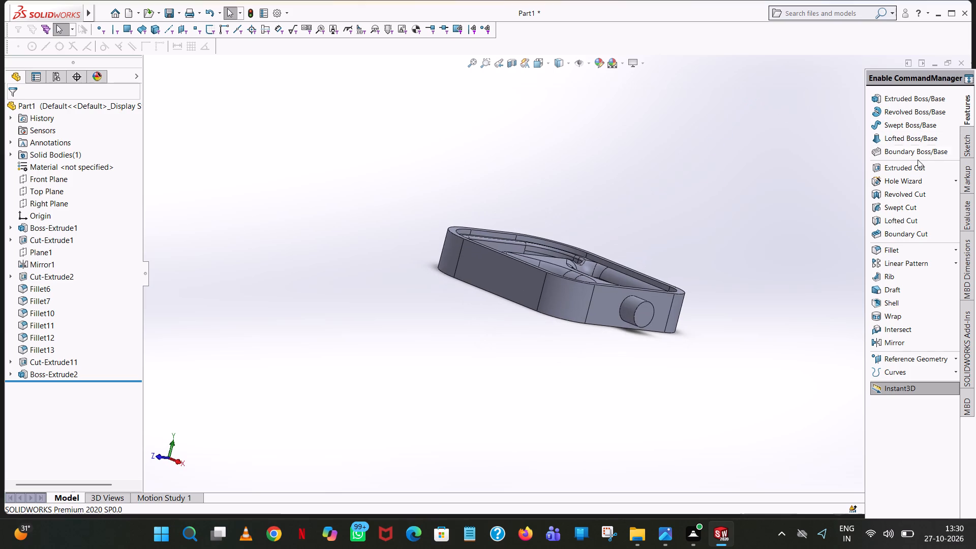
{"action": "left_click", "coordinate": [911, 167]}
{"action": "left_click", "coordinate": [648, 311]}
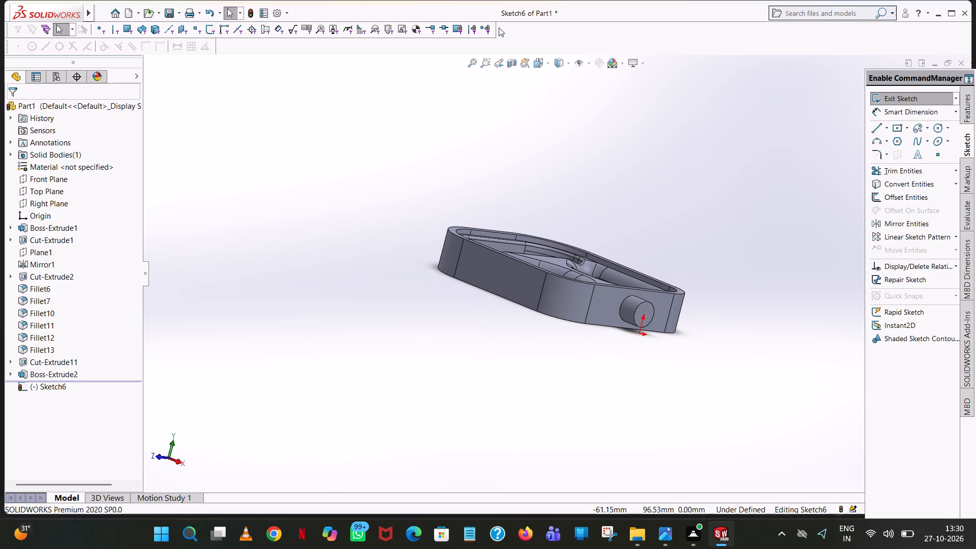
{"action": "left_click", "coordinate": [550, 66]}
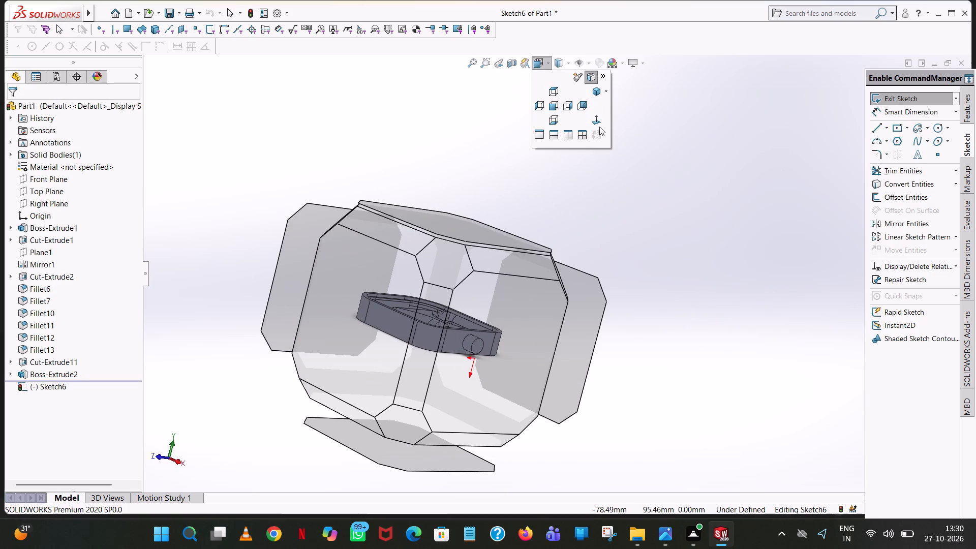
{"action": "left_click", "coordinate": [599, 125]}
{"action": "left_click", "coordinate": [938, 124]}
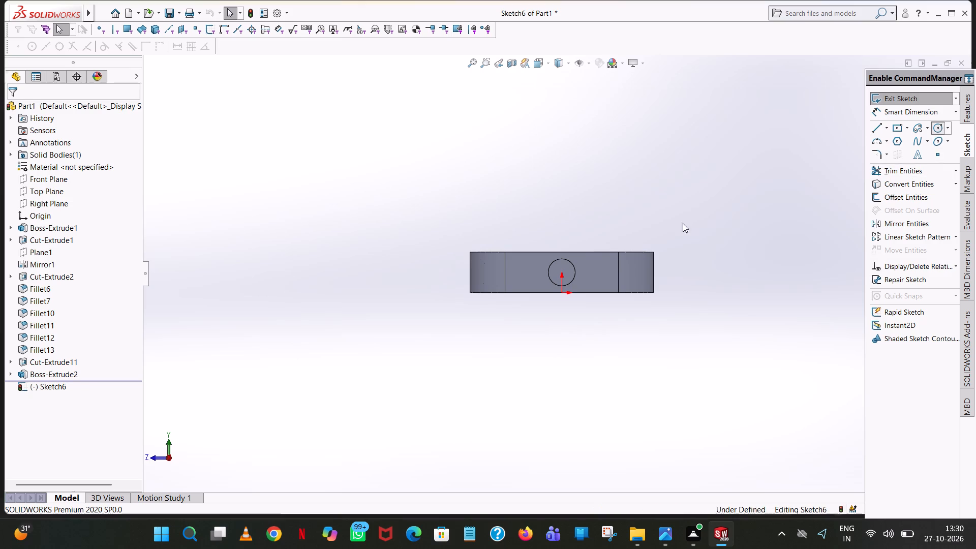
{"action": "scroll", "coordinate": [563, 270], "scroll_direction": "down", "scroll_amount": 5}
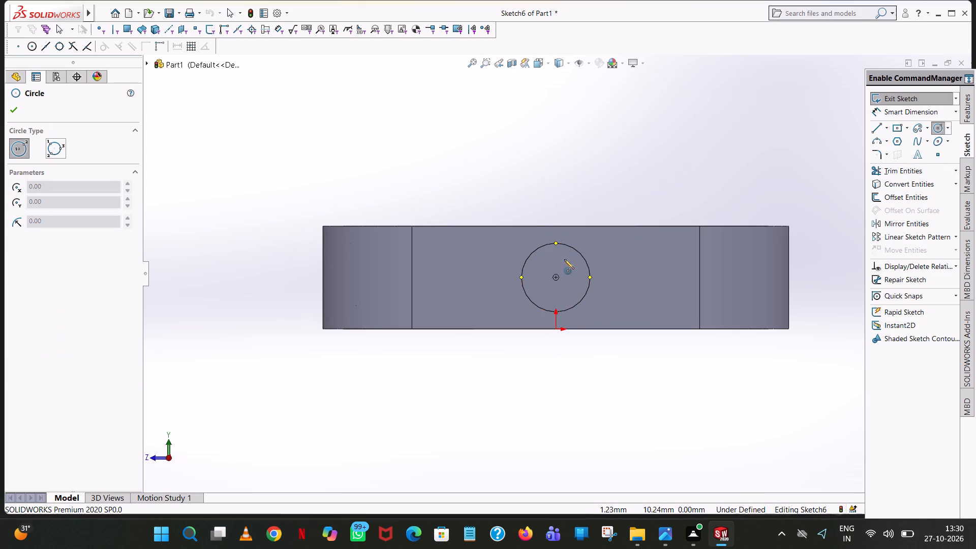
{"action": "left_click", "coordinate": [555, 276]}
{"action": "left_click", "coordinate": [575, 270]}
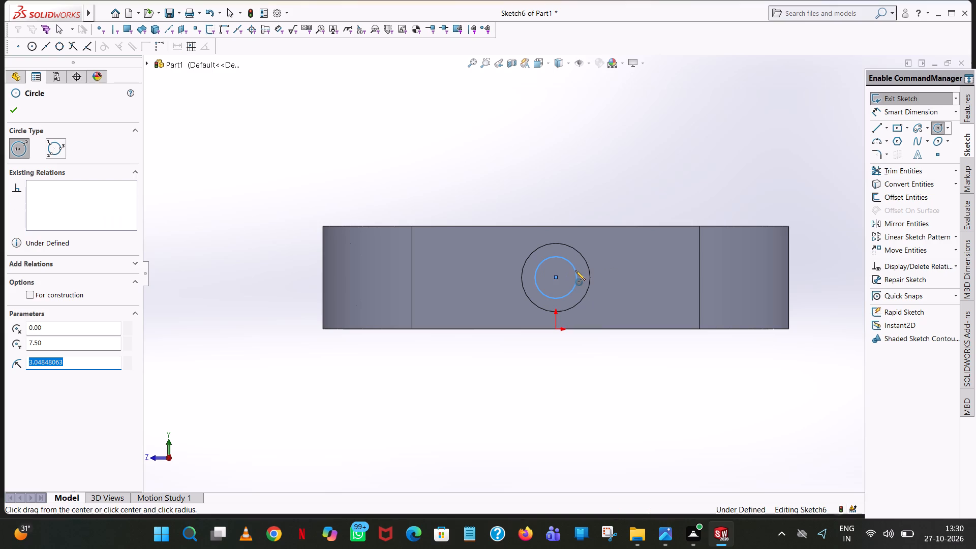
{"action": "type", "text": "2.5"}
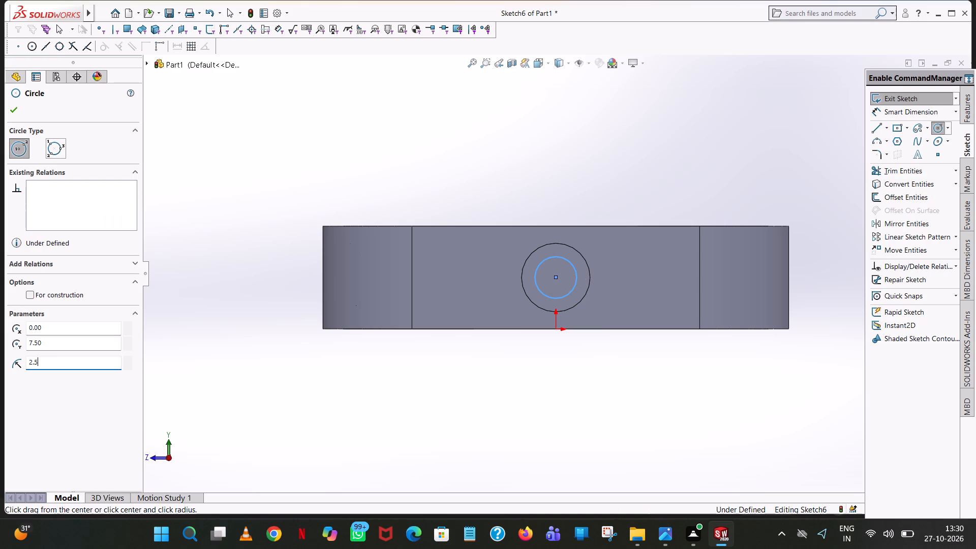
{"action": "key", "text": "Return"}
{"action": "right_click", "coordinate": [575, 270]}
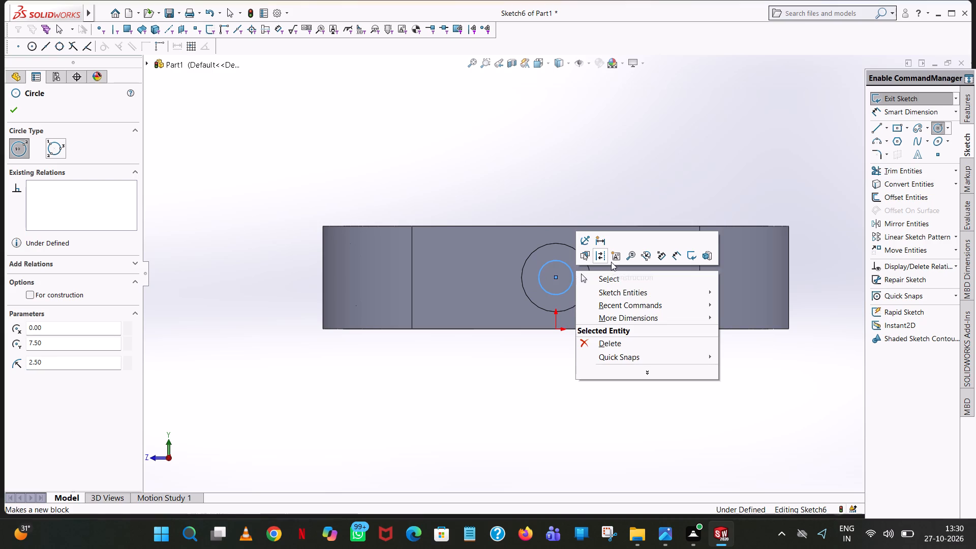
{"action": "left_click", "coordinate": [612, 279]}
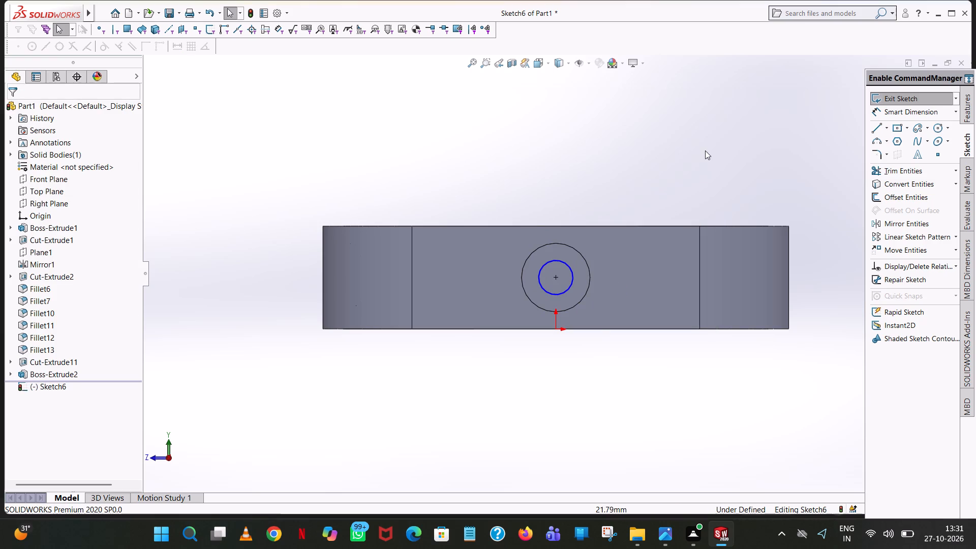
Dimension the inner circle with a 5 mm diameter.
{"action": "left_click", "coordinate": [921, 111]}
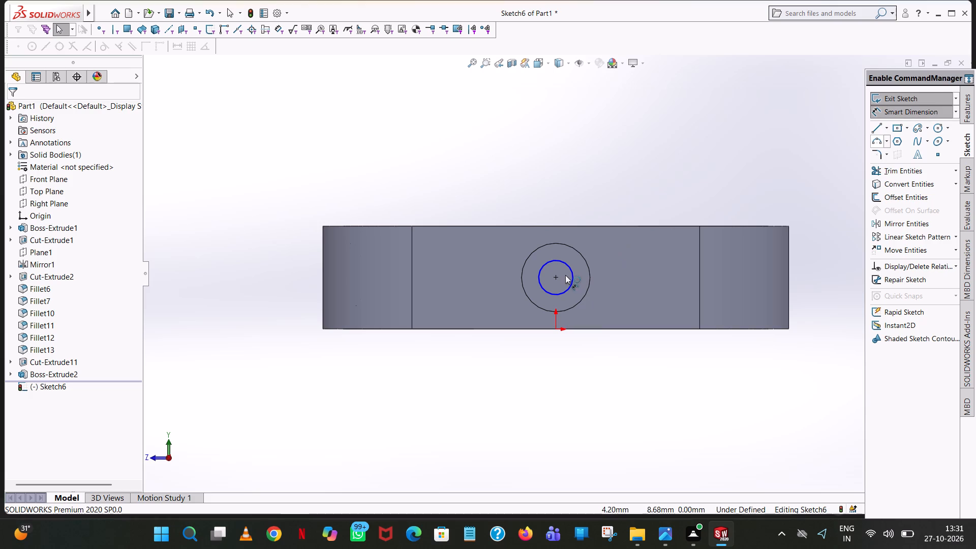
{"action": "left_click", "coordinate": [558, 262]}
{"action": "left_click", "coordinate": [283, 230]}
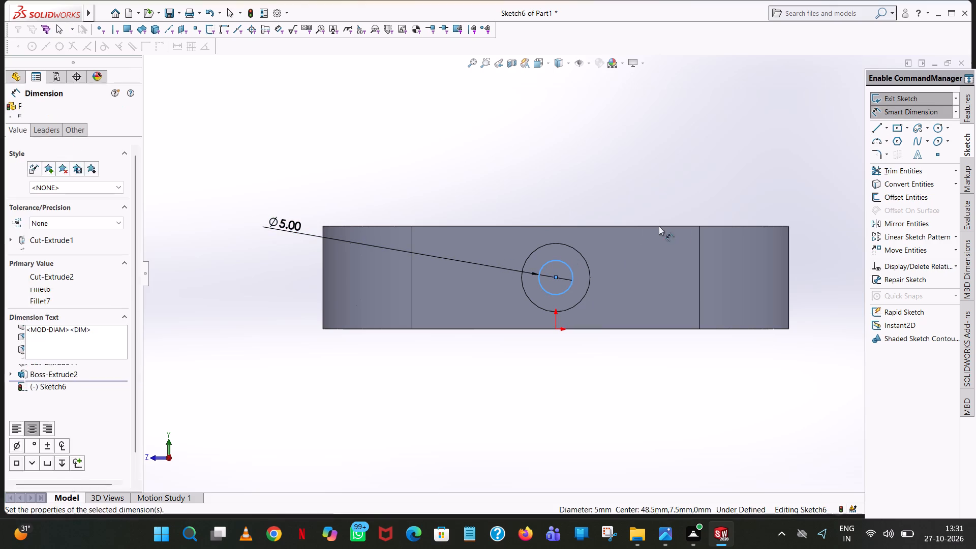
{"action": "left_click", "coordinate": [246, 214]}
{"action": "left_click", "coordinate": [418, 149]}
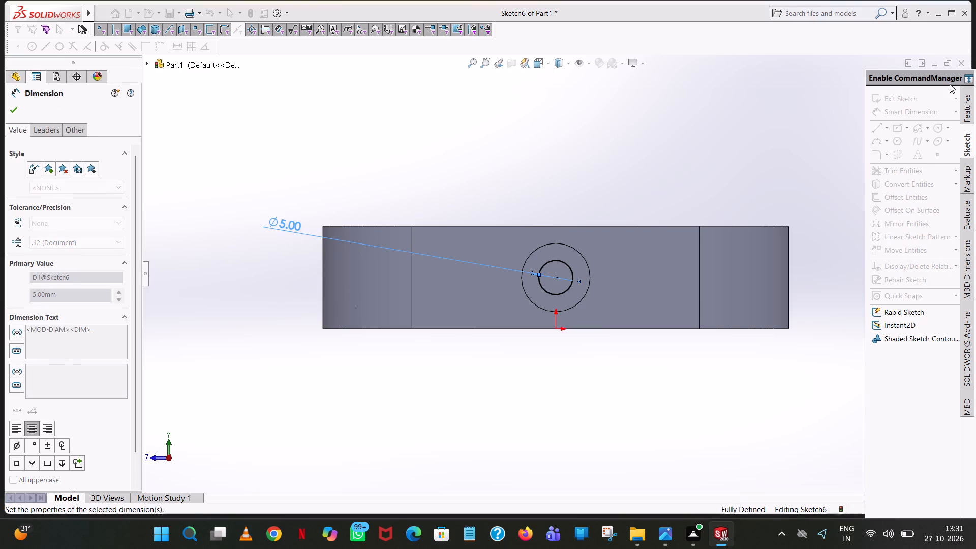
Cut-extrude the 5 mm circle blind to 105 mm, through the boss and along the bracket's length.
{"action": "left_click", "coordinate": [968, 112]}
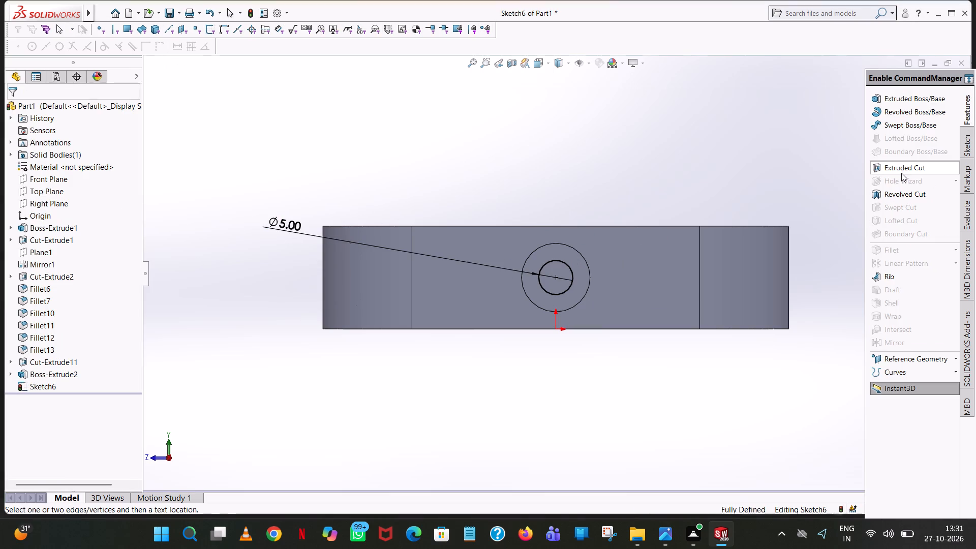
{"action": "left_click", "coordinate": [901, 173]}
{"action": "middle_click_drag", "start_coordinate": [516, 131], "coordinate": [553, 269]}
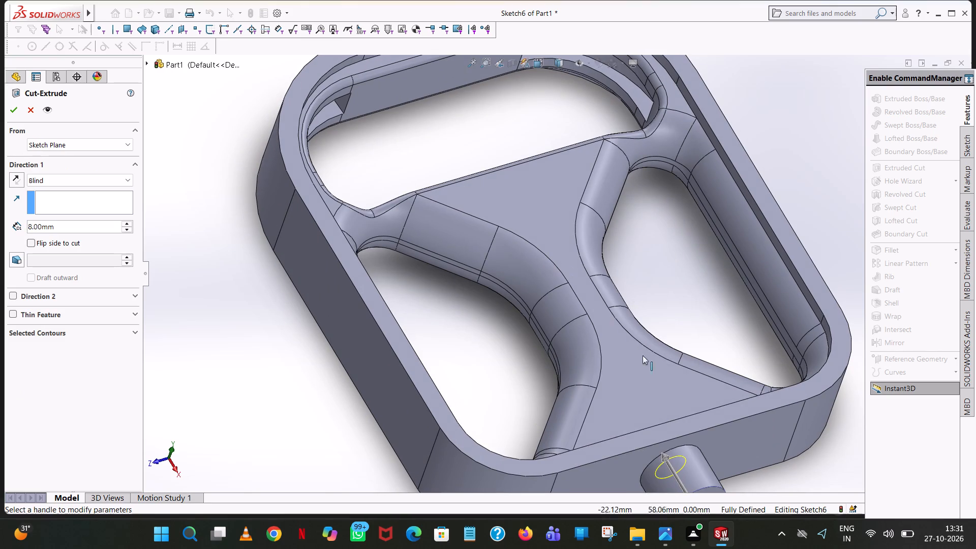
{"action": "left_click_drag", "start_coordinate": [664, 460], "coordinate": [354, 4]}
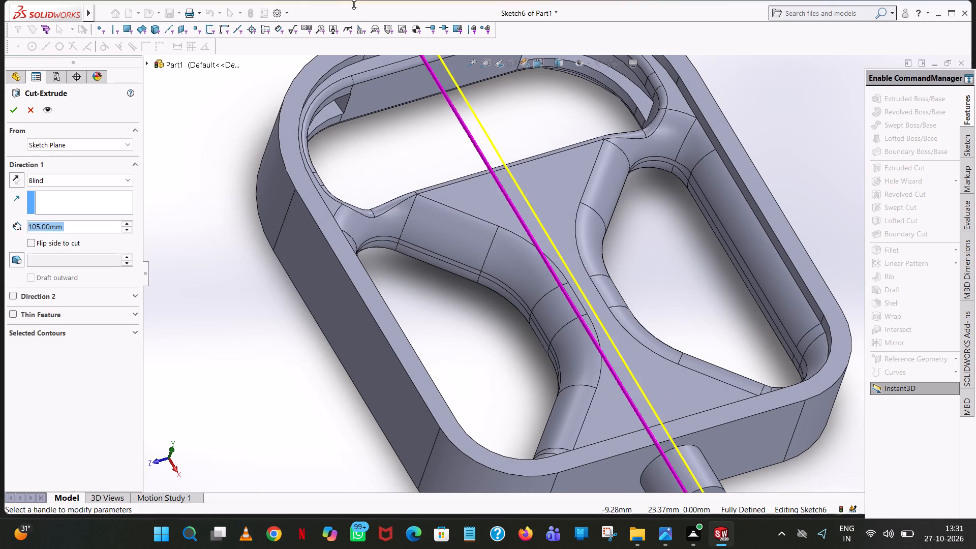
{"action": "left_click_drag", "start_coordinate": [354, 4], "coordinate": [355, 0]}
{"action": "scroll", "coordinate": [488, 125], "scroll_direction": "up", "scroll_amount": 3}
{"action": "left_click", "coordinate": [19, 113]}
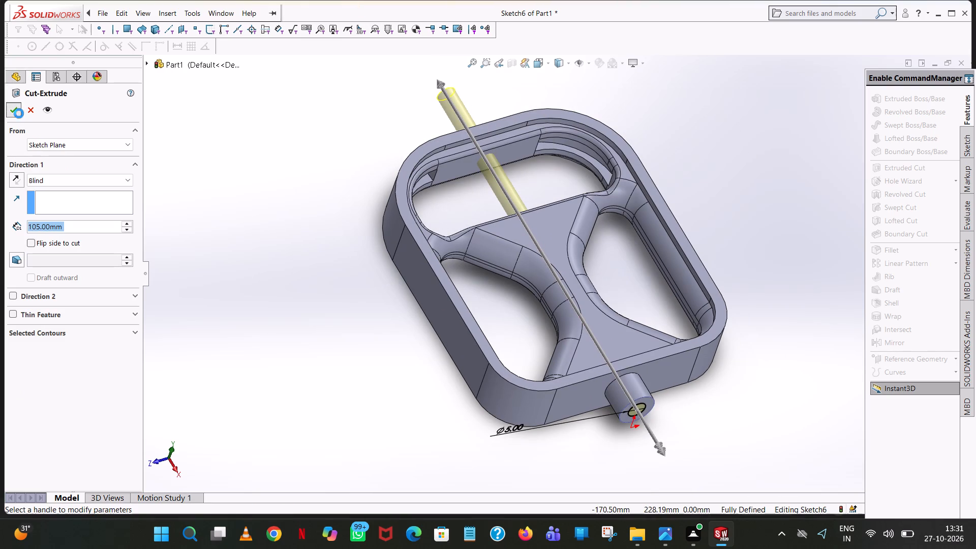
{"action": "left_click", "coordinate": [721, 129]}
Start an extruded cut sketch on the bracket's end face and draw a 14 mm horizontal line sideways from the hole's centre.
{"action": "middle_click_drag", "start_coordinate": [717, 181], "coordinate": [661, 136]}
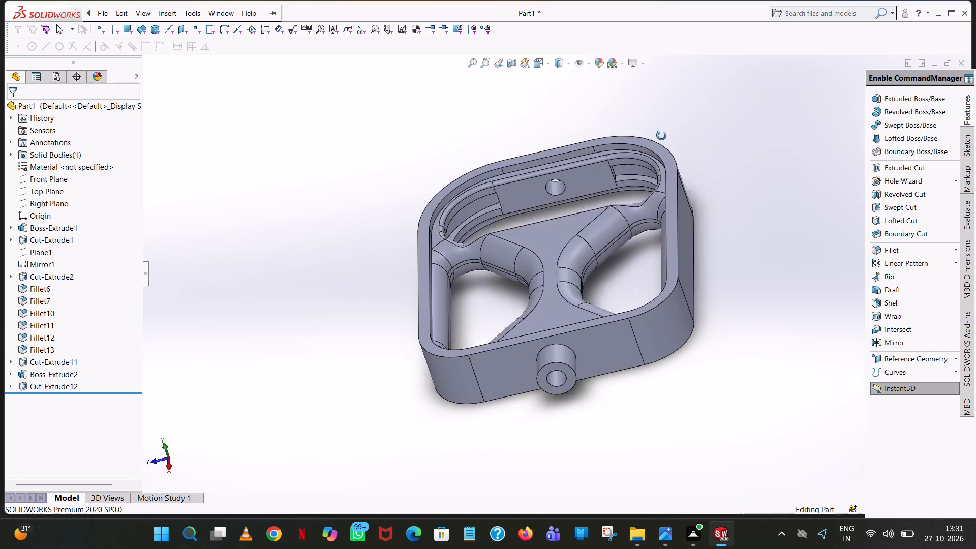
{"action": "middle_click_drag", "start_coordinate": [661, 136], "coordinate": [668, 113]}
{"action": "scroll", "coordinate": [669, 113], "scroll_direction": "up", "scroll_amount": 1}
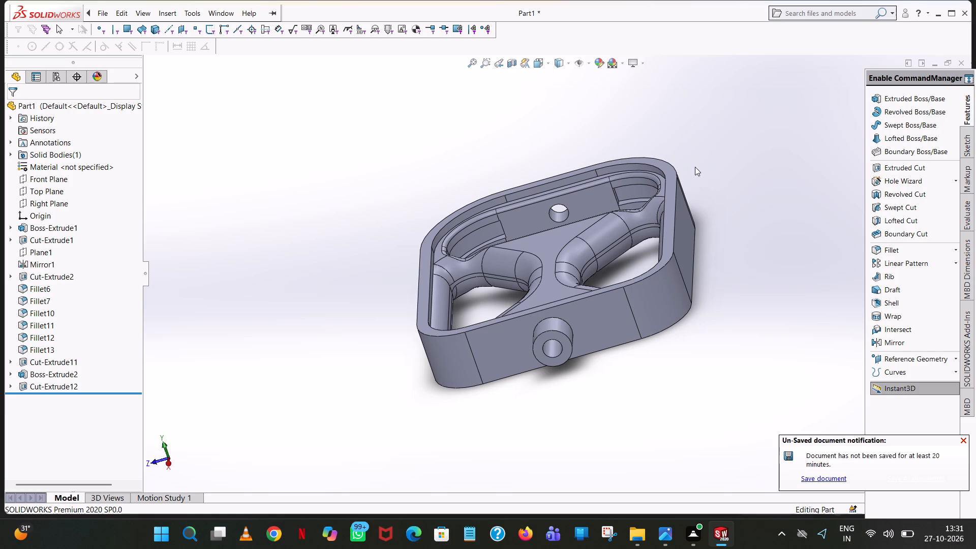
{"action": "left_click", "coordinate": [923, 164]}
{"action": "left_click", "coordinate": [597, 325]}
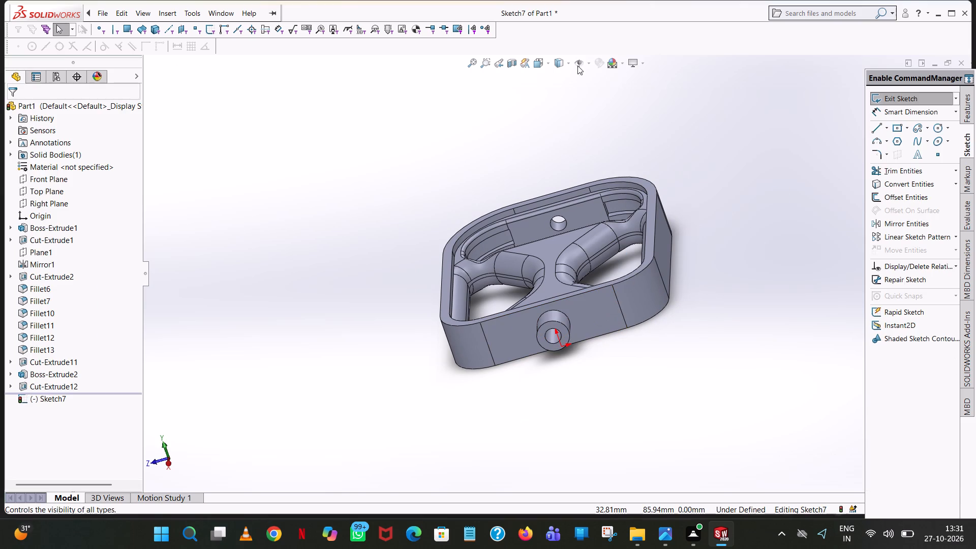
{"action": "left_click", "coordinate": [545, 60]}
{"action": "left_click", "coordinate": [597, 120]}
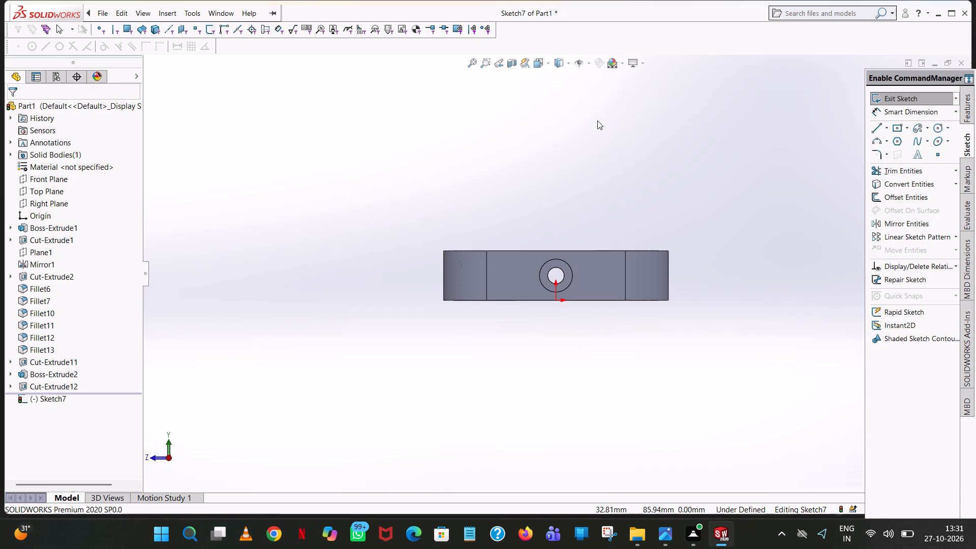
{"action": "left_click", "coordinate": [873, 131]}
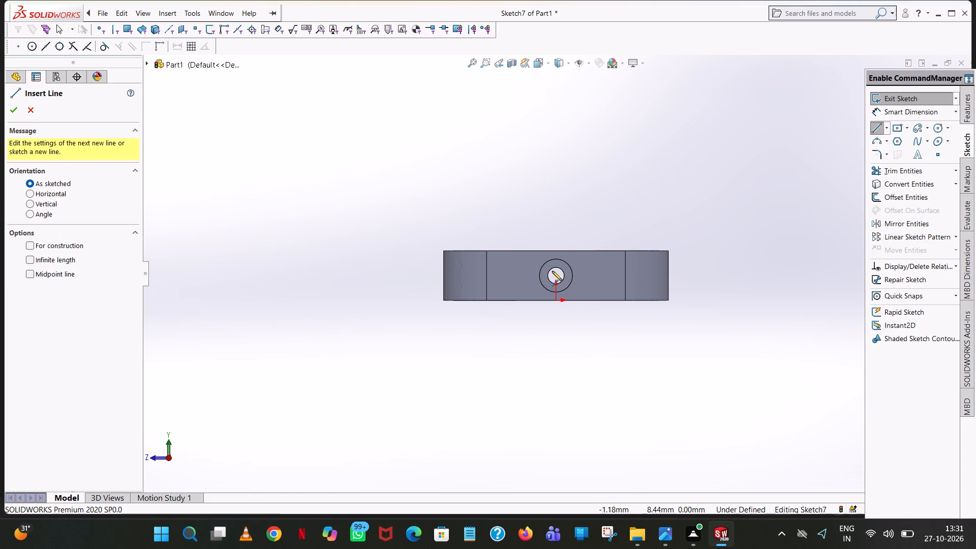
{"action": "scroll", "coordinate": [552, 271], "scroll_direction": "down", "scroll_amount": 5}
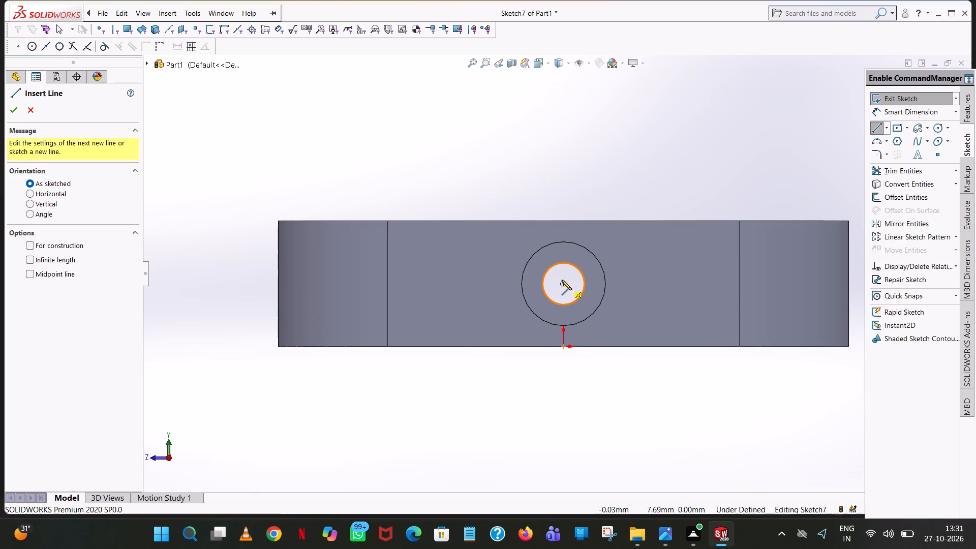
{"action": "left_click", "coordinate": [563, 283]}
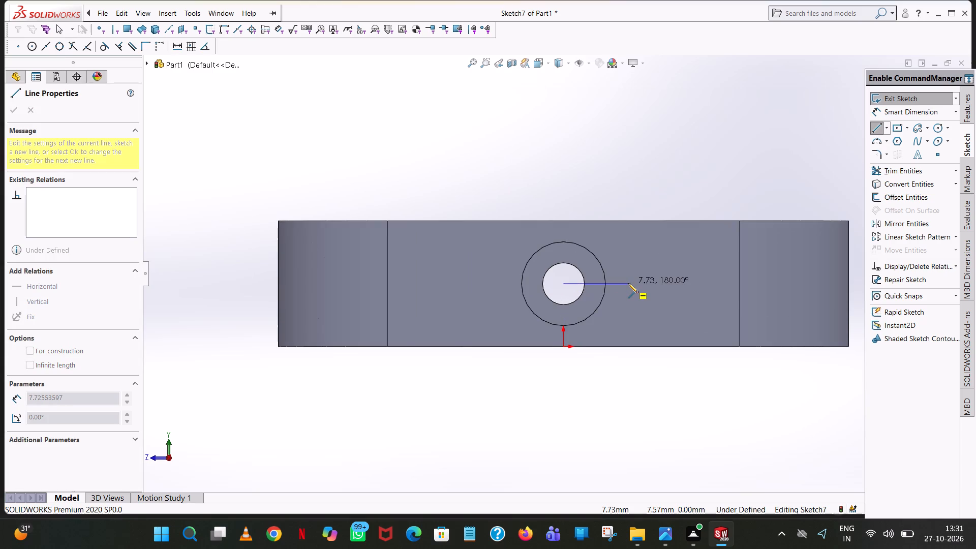
{"action": "left_click", "coordinate": [628, 283]}
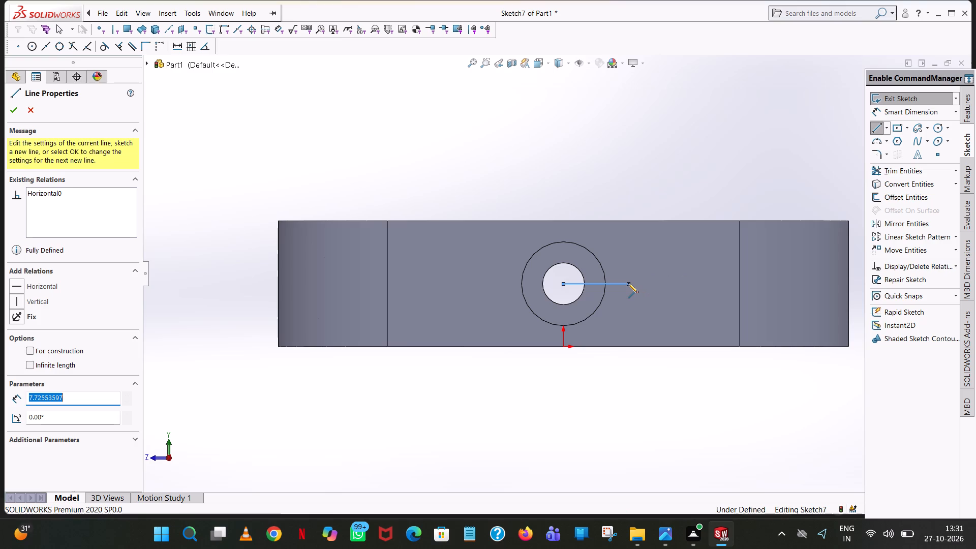
{"action": "type", "text": "14"}
{"action": "key", "text": "Return"}
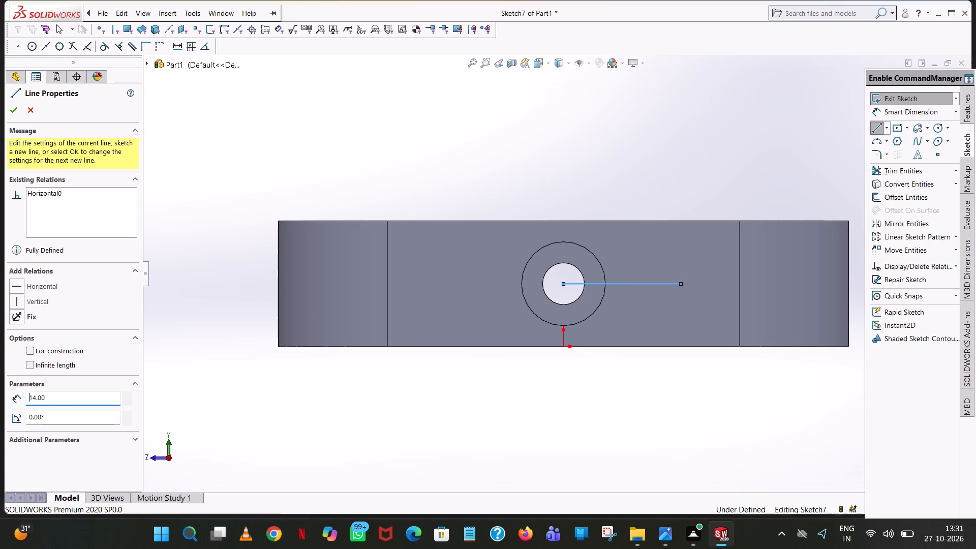
{"action": "right_click", "coordinate": [628, 283]}
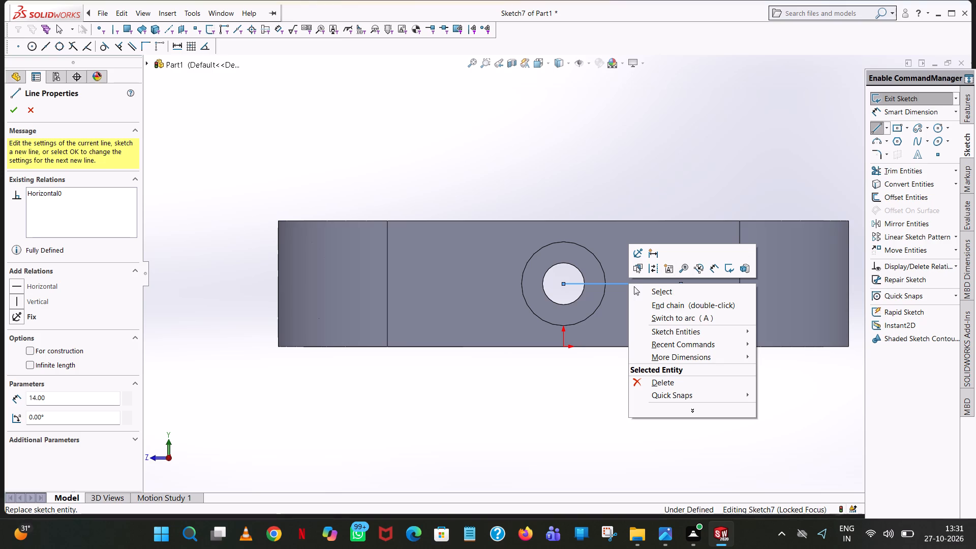
{"action": "left_click", "coordinate": [664, 290]}
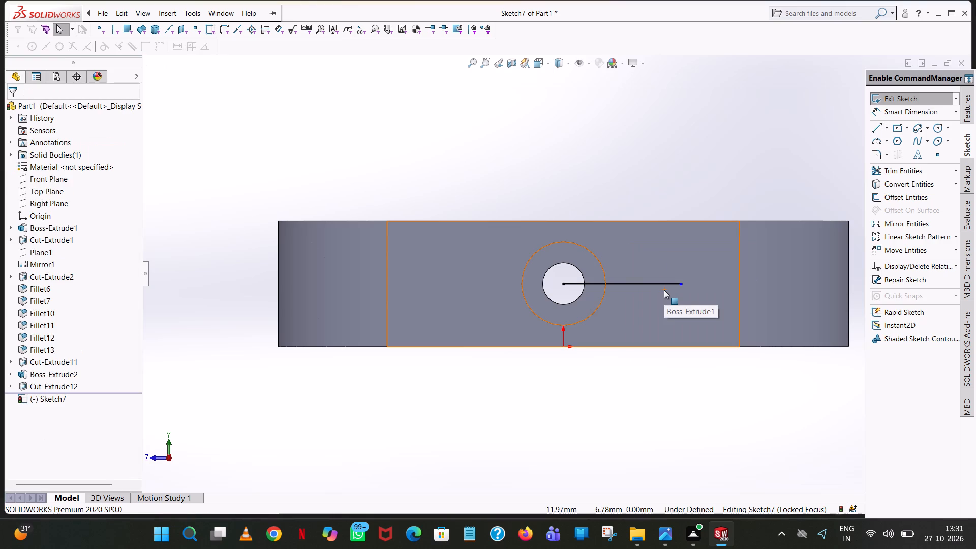
{"action": "left_click", "coordinate": [649, 281]}
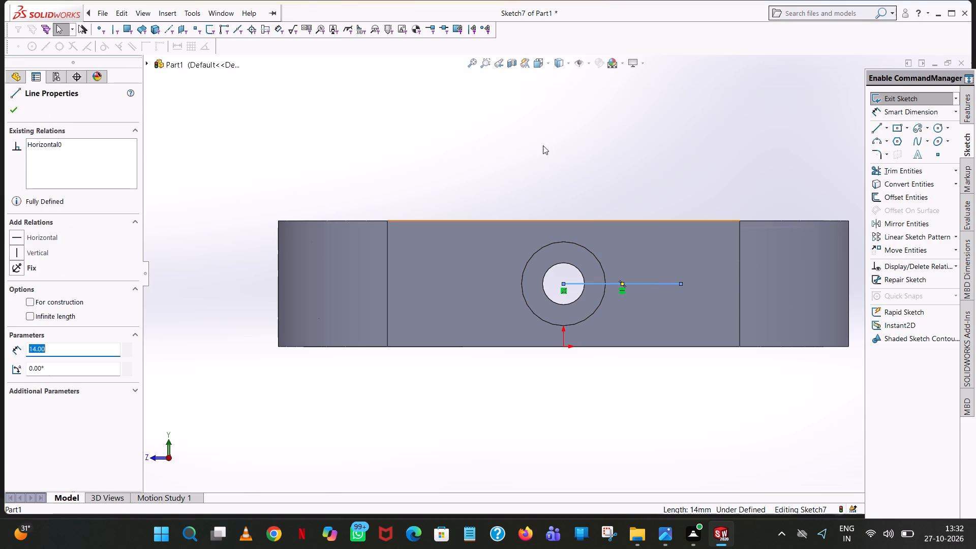
{"action": "left_click", "coordinate": [539, 140]}
Draw a circle of 2.5 mm radius centred on the free end of the 14 mm line.
{"action": "left_click", "coordinate": [935, 125]}
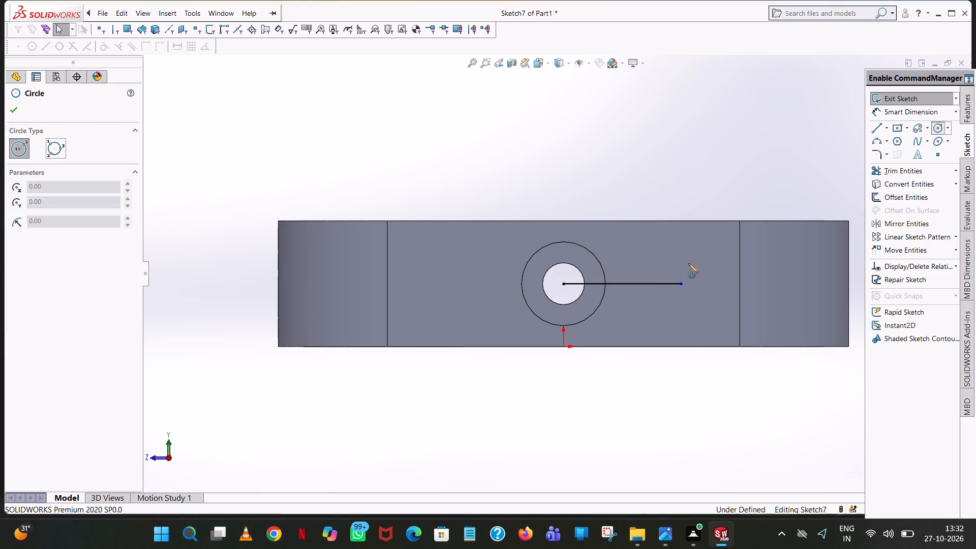
{"action": "left_click", "coordinate": [684, 285]}
{"action": "left_click", "coordinate": [685, 265]}
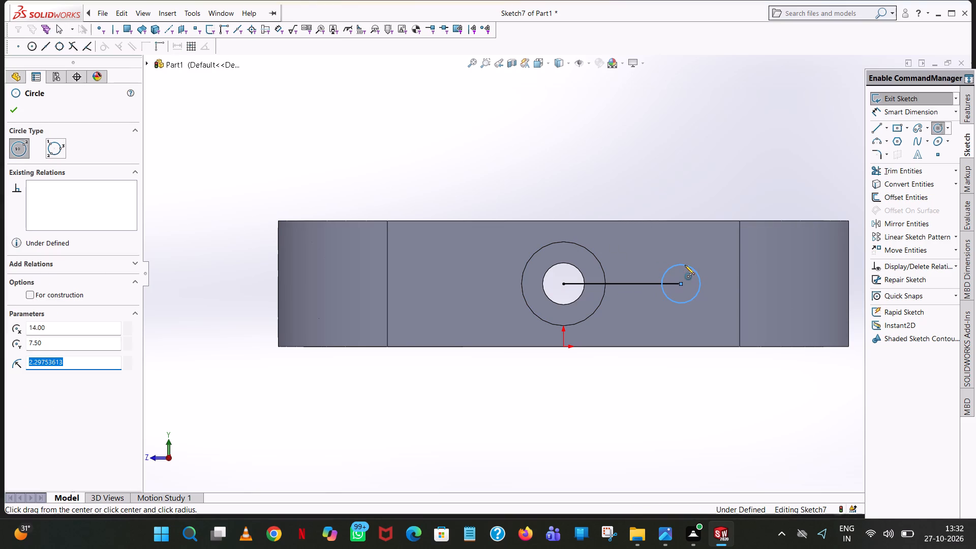
{"action": "type", "text": "2.5"}
{"action": "key", "text": "Return"}
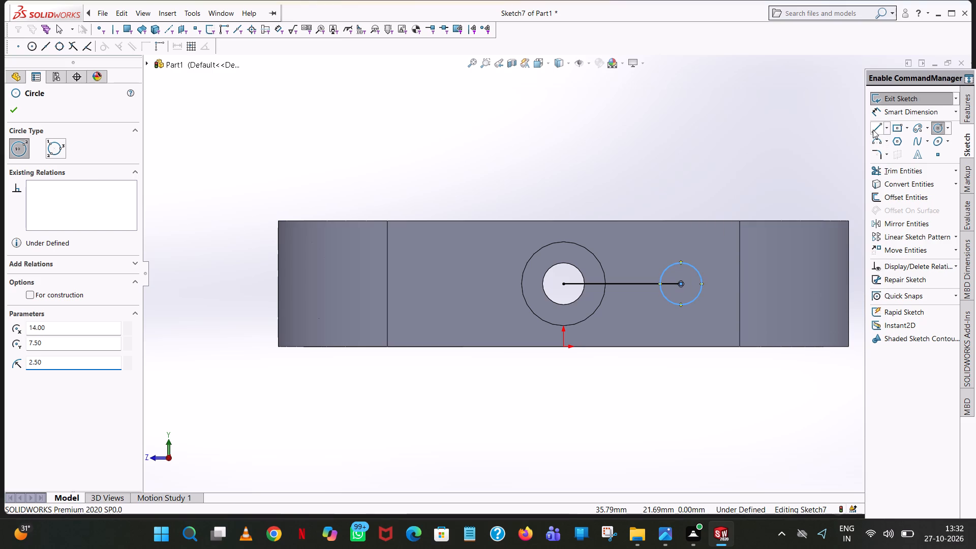
Draw a 10 mm horizontal line from the new circle's centre, extending away from the bored hole.
{"action": "left_click", "coordinate": [879, 124]}
{"action": "left_click", "coordinate": [681, 285]}
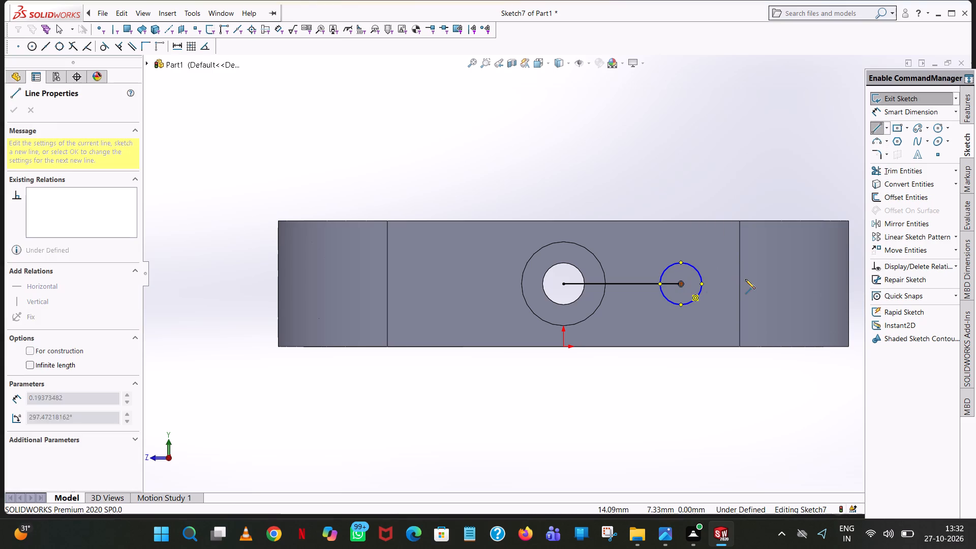
{"action": "left_click", "coordinate": [744, 284]}
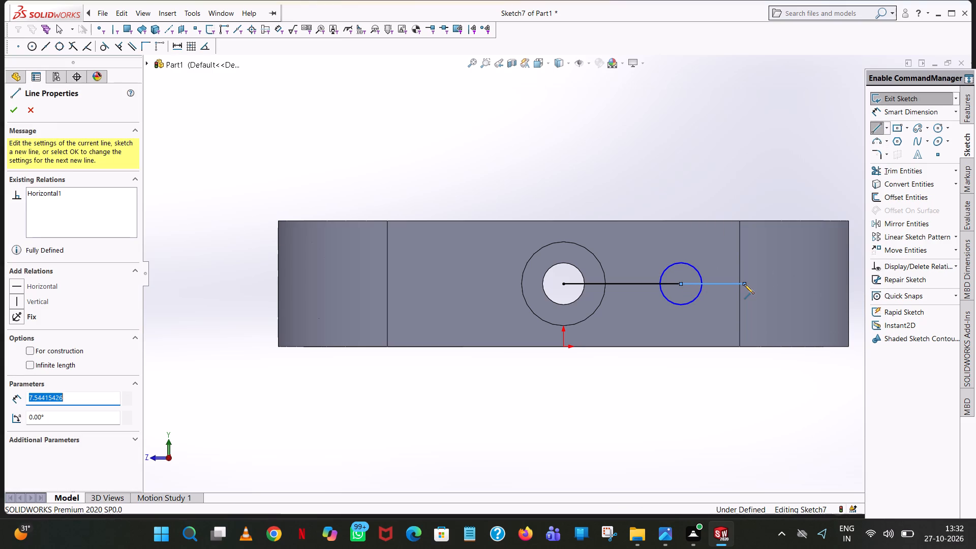
{"action": "type", "text": "10"}
{"action": "key", "text": "Return"}
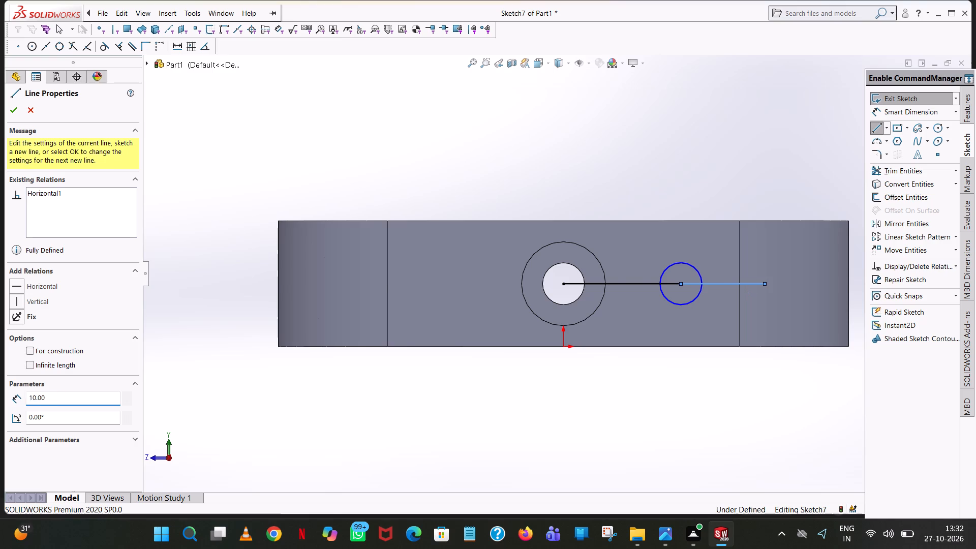
{"action": "right_click", "coordinate": [744, 285]}
{"action": "left_click", "coordinate": [784, 298]}
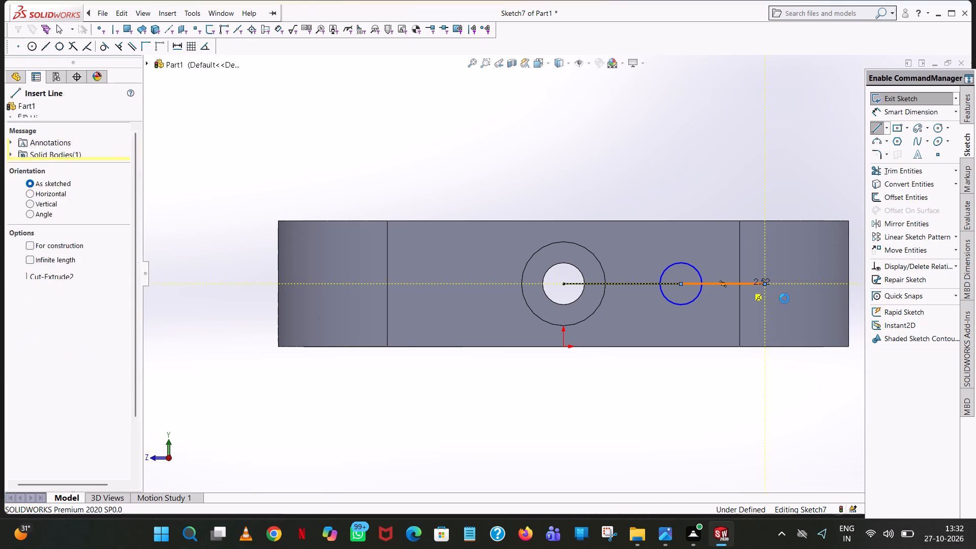
{"action": "left_click", "coordinate": [757, 285]}
{"action": "left_click", "coordinate": [655, 178]}
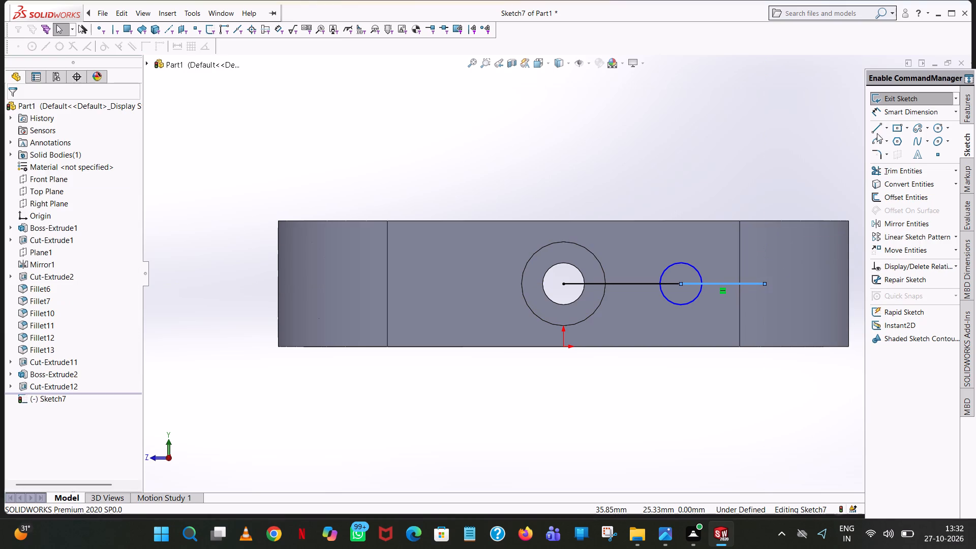
Draw a second circle of 2.5 mm radius centred on the outer end of the 10 mm line.
{"action": "left_click", "coordinate": [938, 126]}
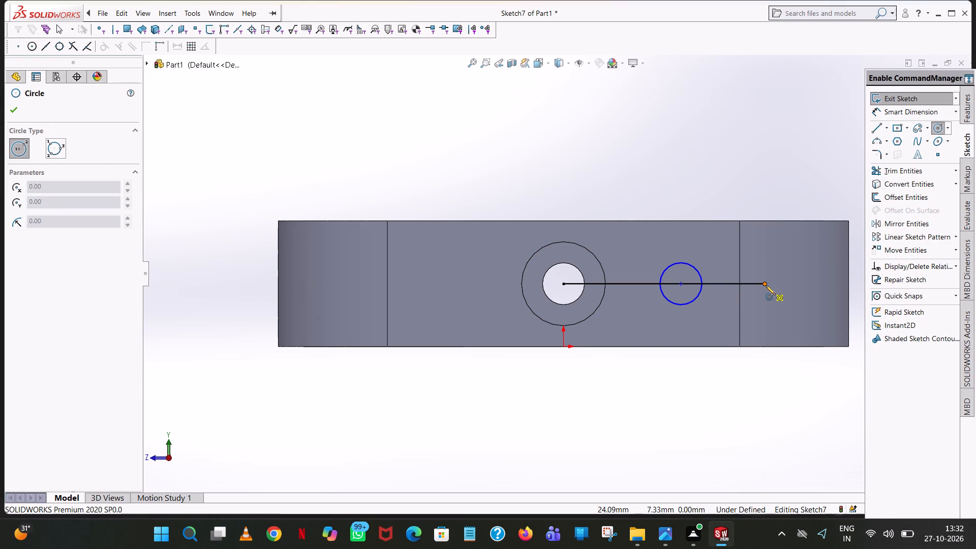
{"action": "left_click", "coordinate": [766, 285]}
{"action": "left_click", "coordinate": [765, 260]}
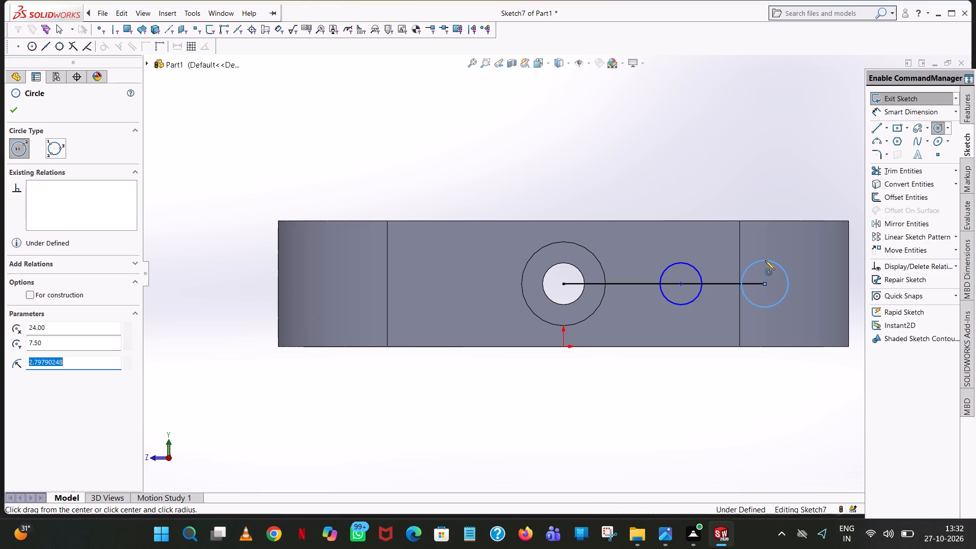
{"action": "type", "text": "2.5"}
{"action": "key", "text": "Return"}
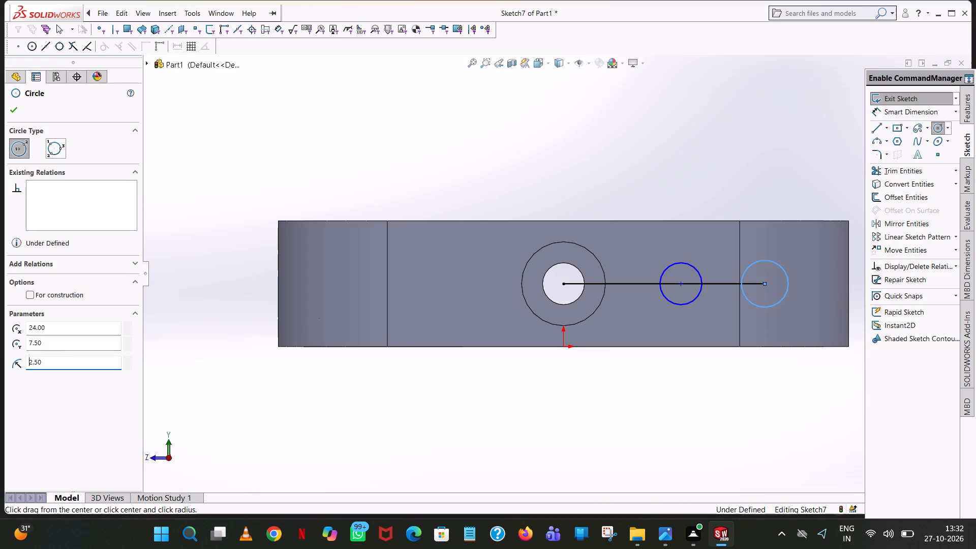
{"action": "right_click", "coordinate": [765, 260]}
{"action": "left_click", "coordinate": [784, 269]}
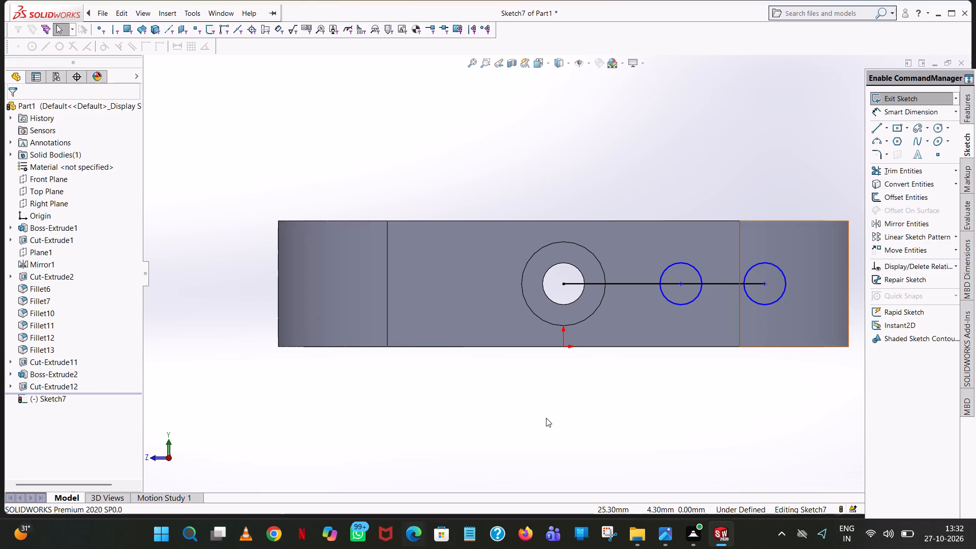
Join the two 2.5 mm radius circles with horizontal lines between their top points and between their bottom points.
{"action": "left_click", "coordinate": [882, 127]}
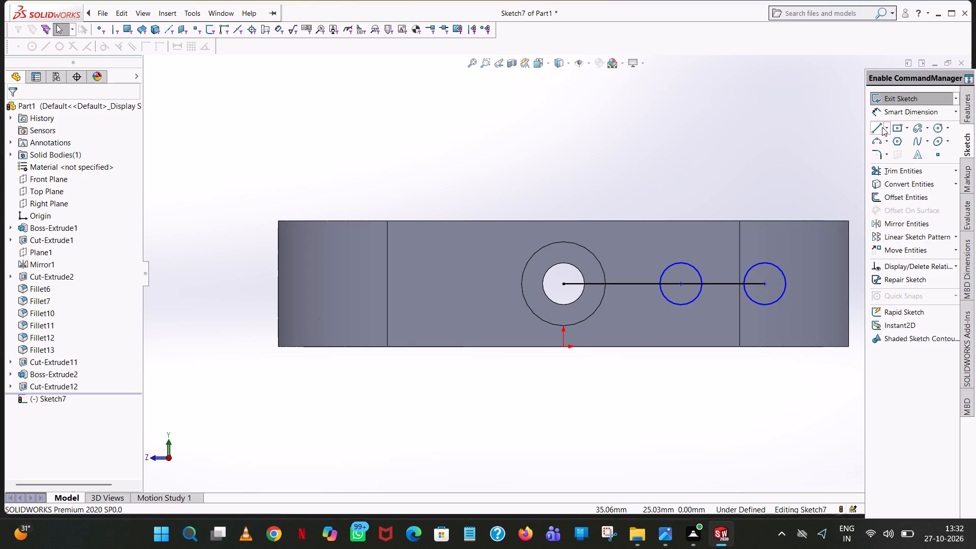
{"action": "left_click", "coordinate": [680, 262]}
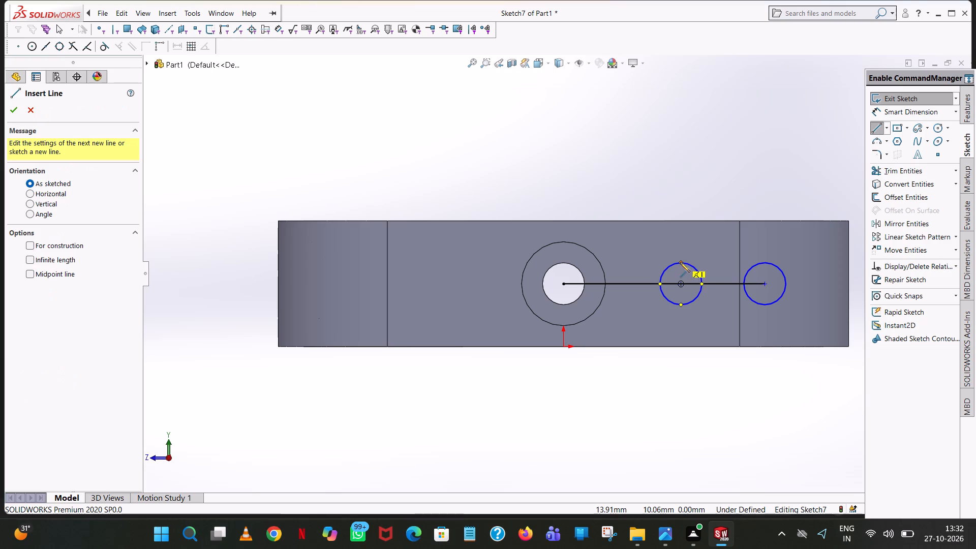
{"action": "left_click", "coordinate": [765, 262]}
{"action": "right_click", "coordinate": [765, 262]}
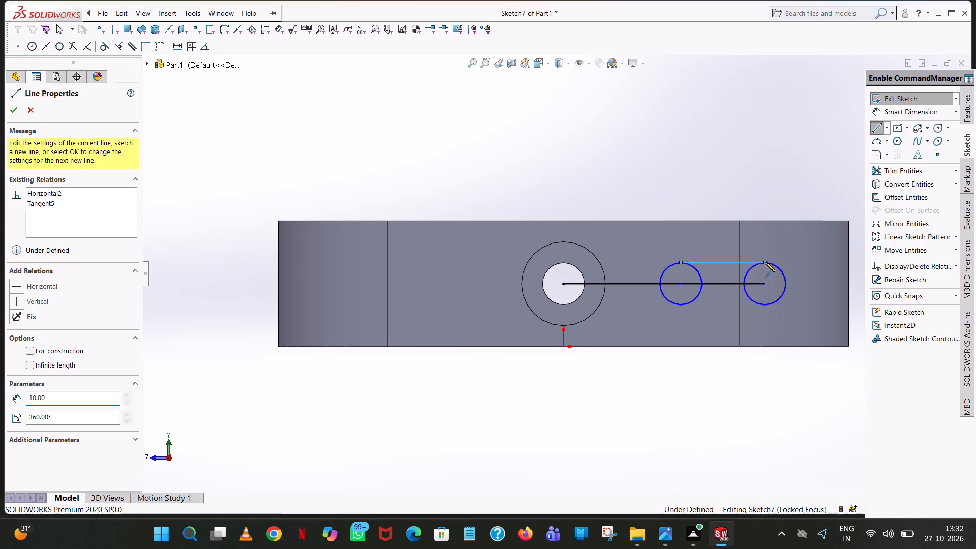
{"action": "left_click", "coordinate": [796, 267]}
{"action": "left_click", "coordinate": [880, 129]}
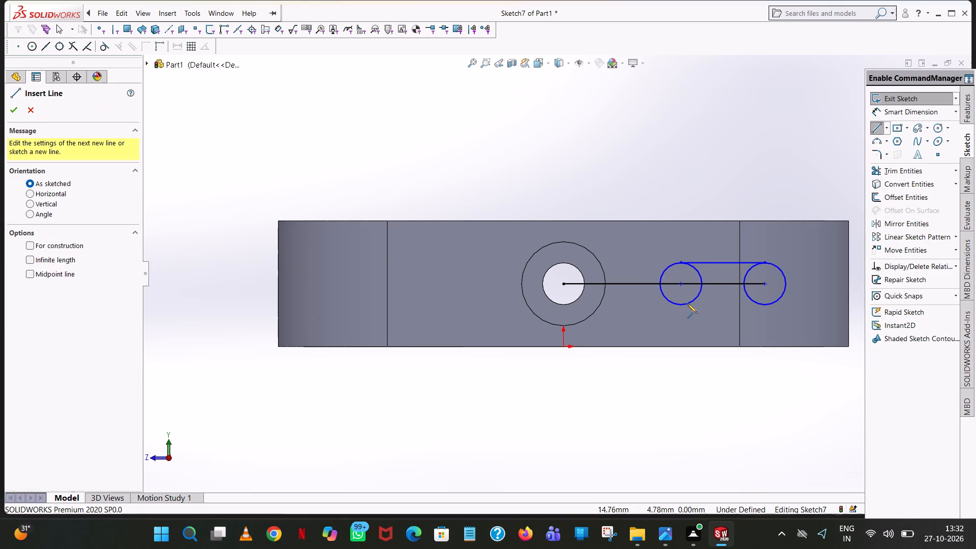
{"action": "left_click", "coordinate": [681, 305]}
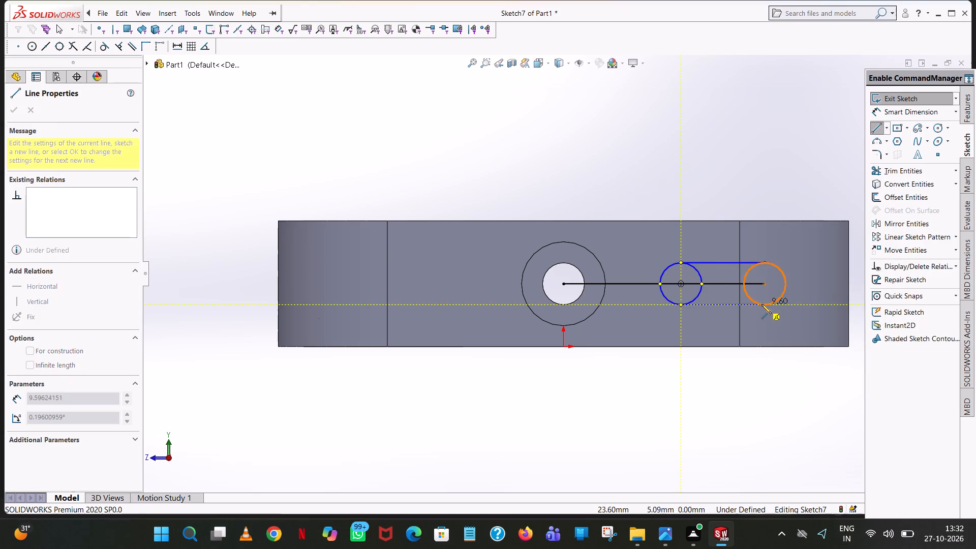
{"action": "left_click", "coordinate": [766, 304]}
{"action": "right_click", "coordinate": [766, 304]}
{"action": "left_click", "coordinate": [789, 310]}
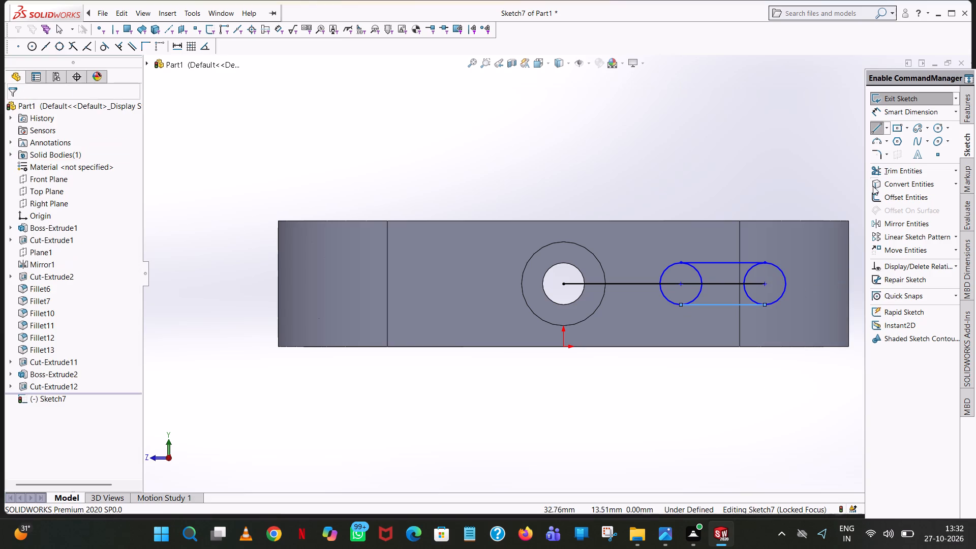
Trim away the inner halves of both circles and the centre lines, leaving only the closed slot outline.
{"action": "left_click", "coordinate": [901, 171]}
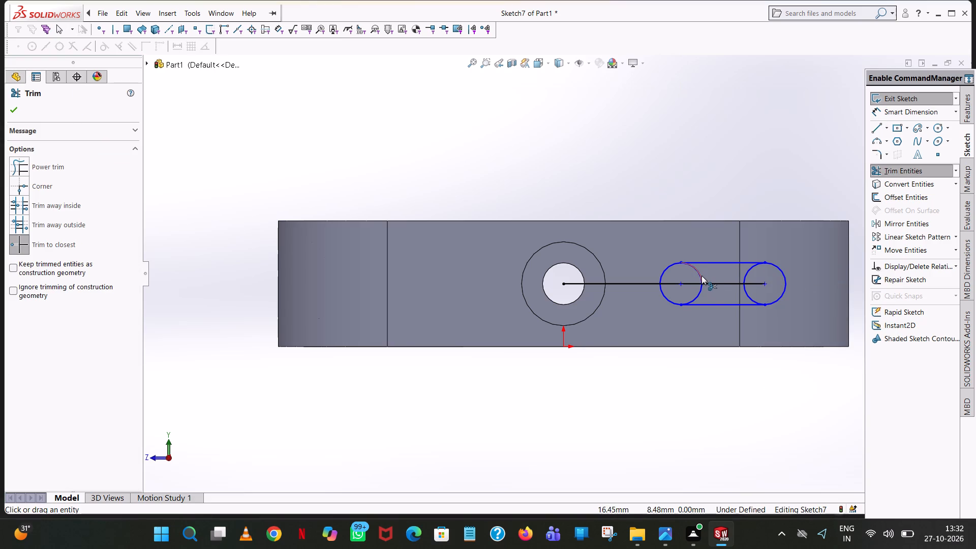
{"action": "left_click", "coordinate": [701, 276]}
{"action": "left_click", "coordinate": [699, 292]}
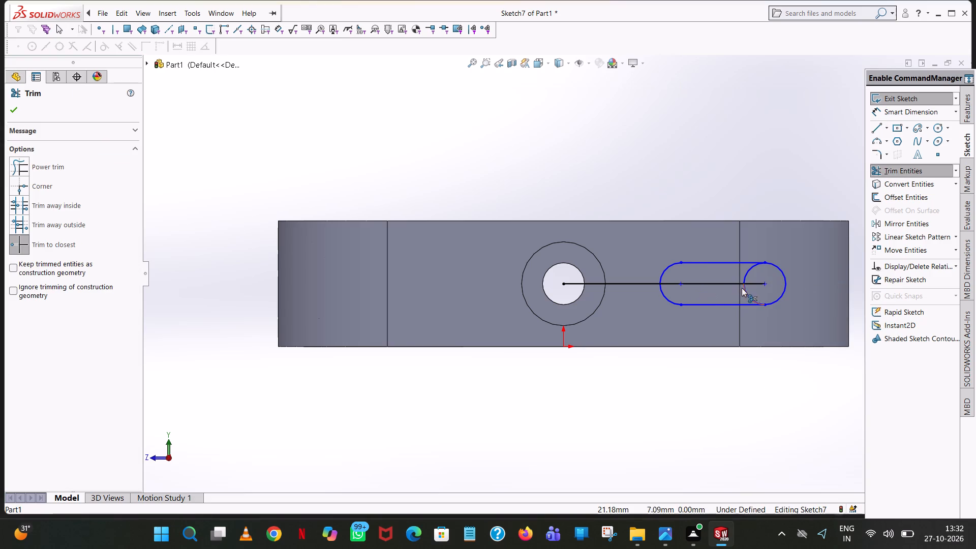
{"action": "left_click", "coordinate": [745, 290]}
{"action": "left_click", "coordinate": [749, 274]}
{"action": "left_click", "coordinate": [737, 284]}
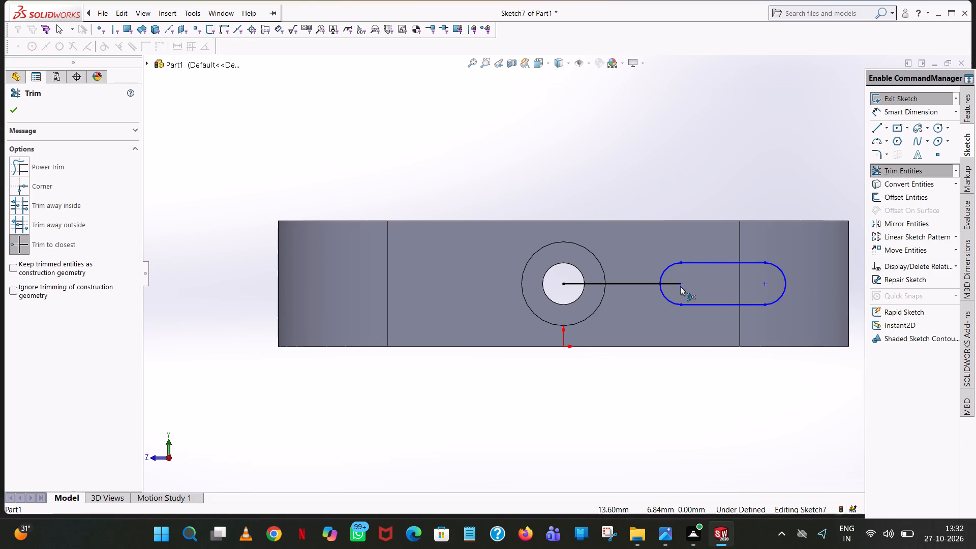
{"action": "left_click", "coordinate": [683, 283]}
{"action": "left_click", "coordinate": [643, 283]}
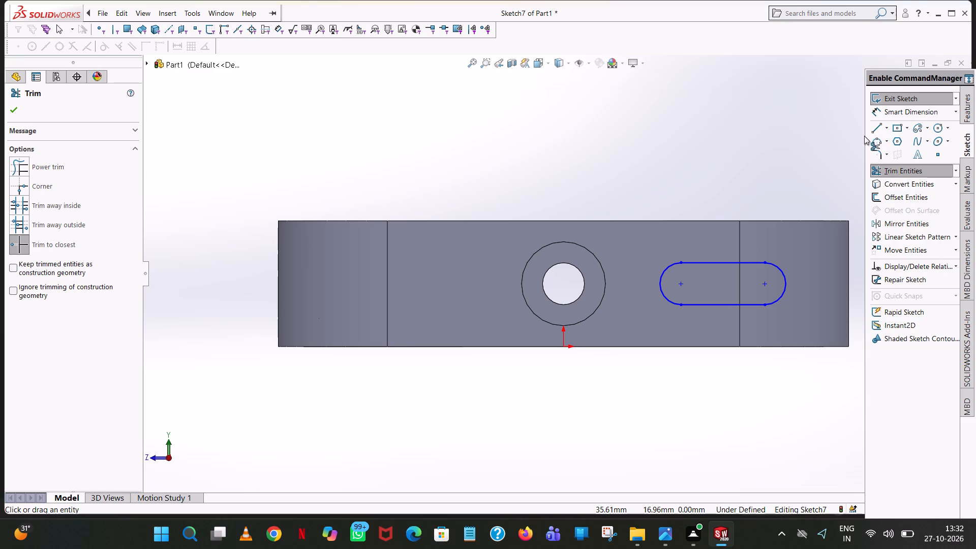
Draw a vertical line about 13.45 mm long from the origin up through the bored hole's centre.
{"action": "left_click", "coordinate": [871, 133]}
{"action": "left_click", "coordinate": [564, 348]}
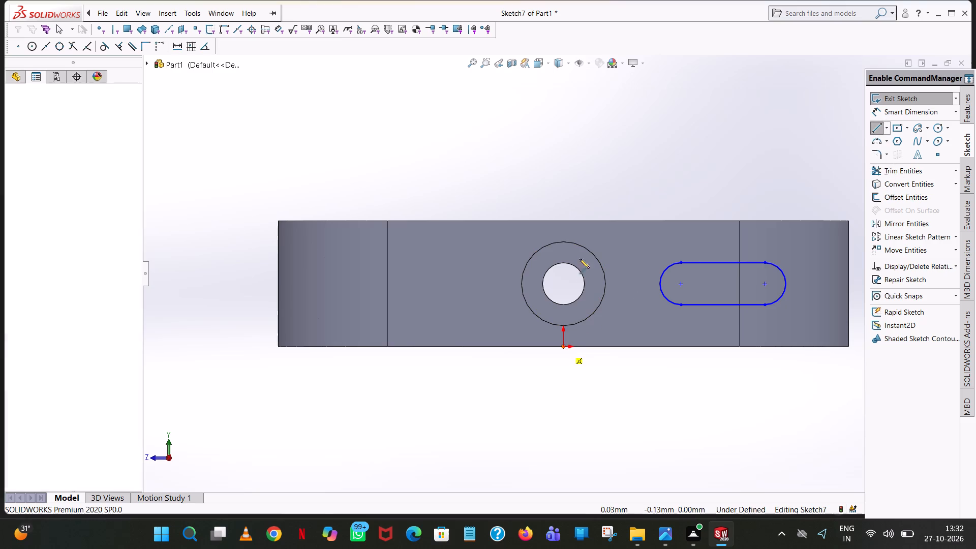
{"action": "left_click", "coordinate": [561, 234]}
{"action": "right_click", "coordinate": [561, 234]}
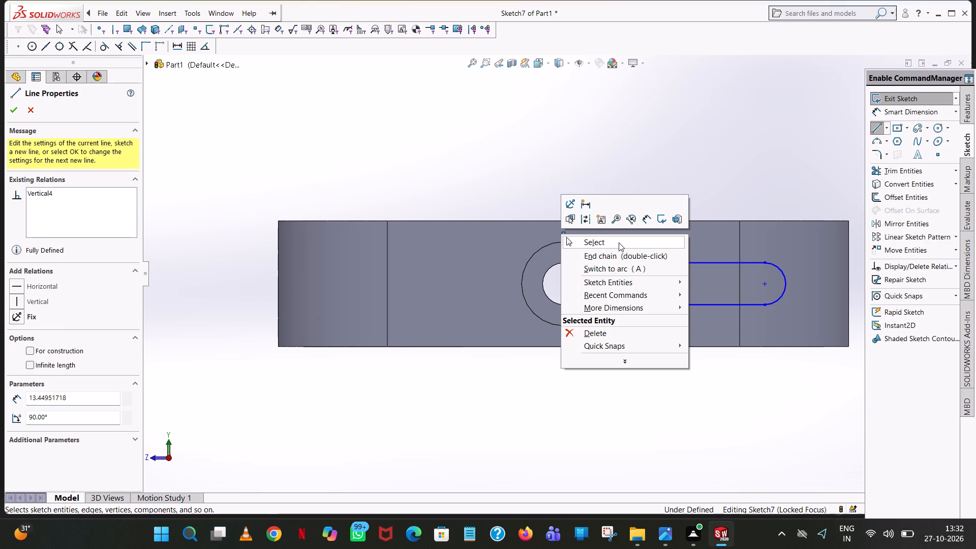
{"action": "left_click", "coordinate": [619, 242]}
{"action": "left_click", "coordinate": [565, 292]}
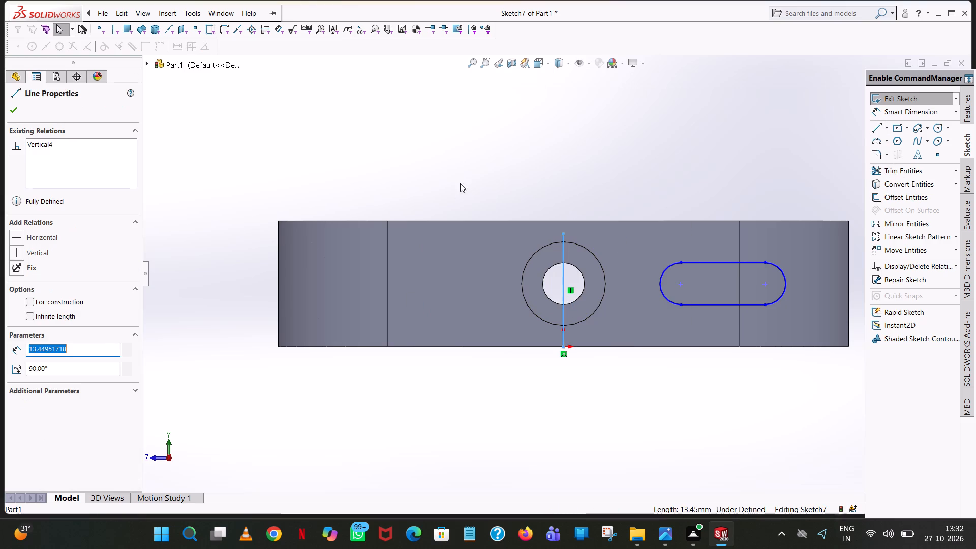
{"action": "left_click", "coordinate": [467, 132]}
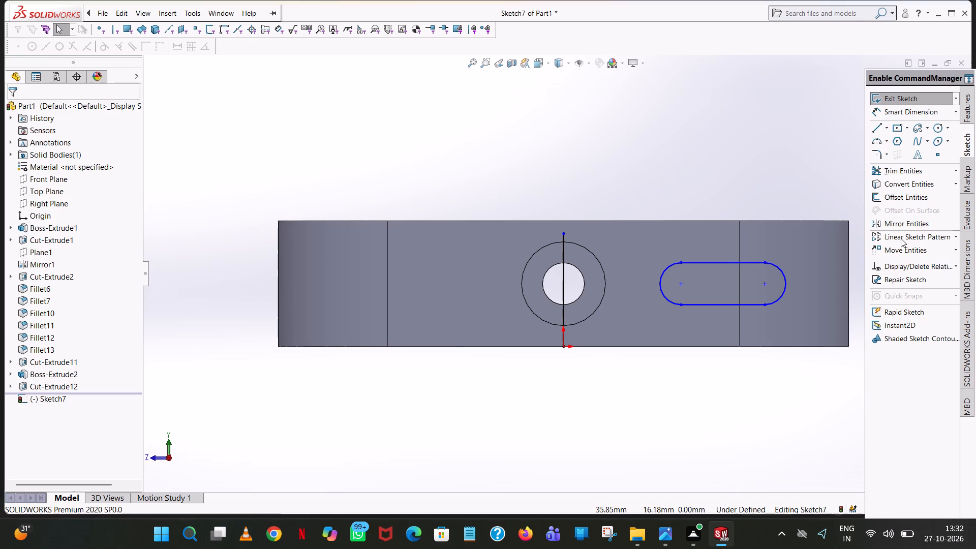
Mirror the slot's two lines and two arcs about the vertical line, keeping the original.
{"action": "left_click", "coordinate": [901, 229]}
{"action": "left_click_drag", "start_coordinate": [798, 247], "coordinate": [749, 235]}
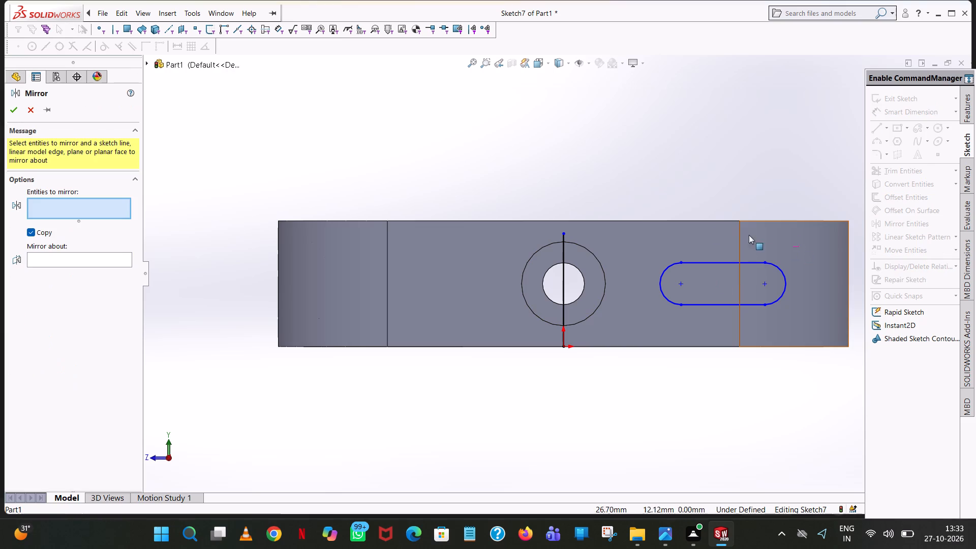
{"action": "left_click_drag", "start_coordinate": [749, 235], "coordinate": [638, 344]}
{"action": "left_click", "coordinate": [70, 291]}
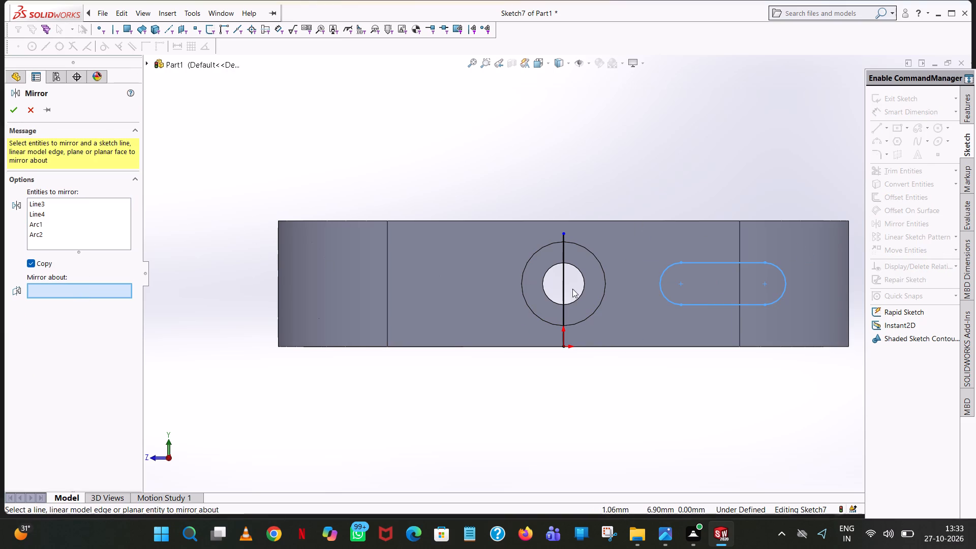
{"action": "left_click", "coordinate": [565, 292]}
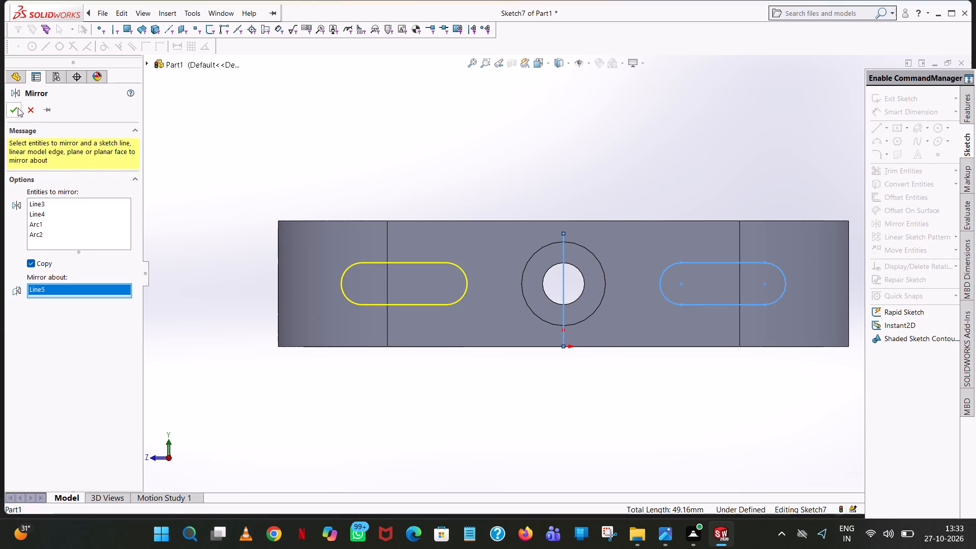
{"action": "left_click", "coordinate": [18, 107]}
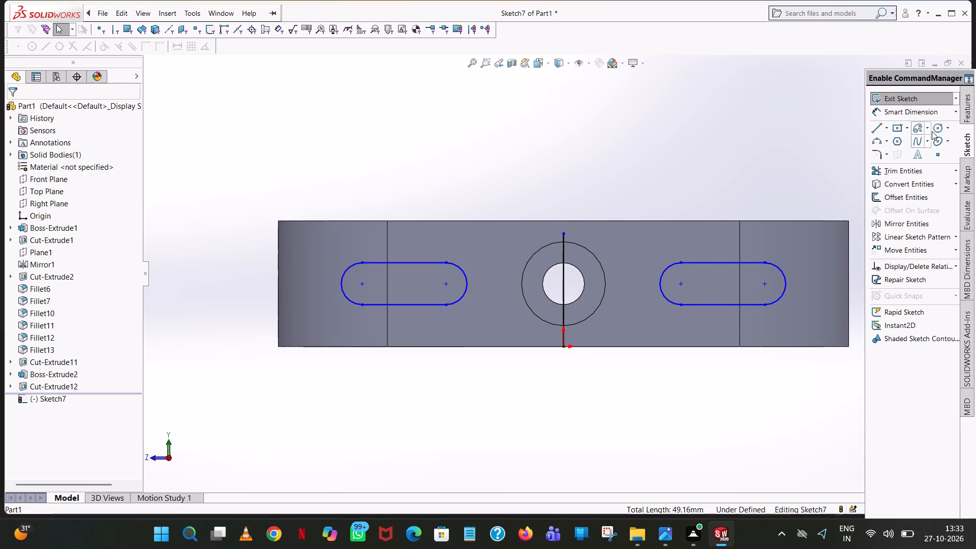
Dimension the radius of the original slot's outer end arc.
{"action": "left_click", "coordinate": [935, 109]}
{"action": "left_click", "coordinate": [782, 268]}
{"action": "left_click", "coordinate": [822, 115]}
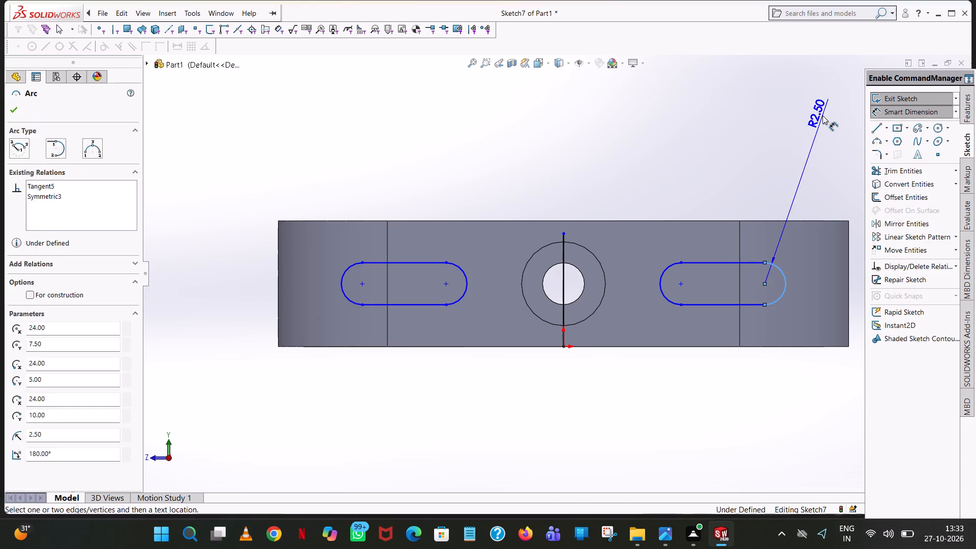
{"action": "left_click", "coordinate": [774, 98]}
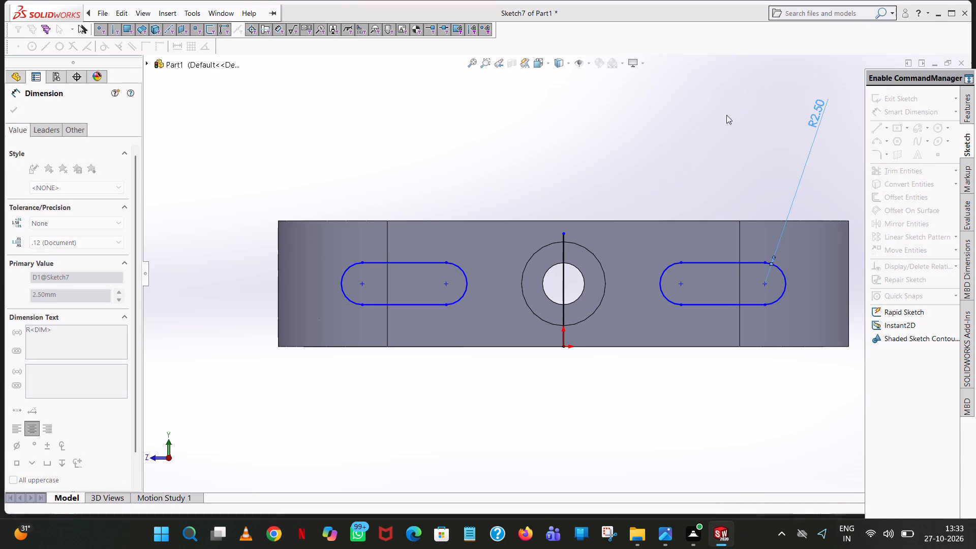
{"action": "left_click", "coordinate": [723, 115]}
Dimension the horizontal distance between the original slot's two arc centres.
{"action": "left_click", "coordinate": [765, 283]}
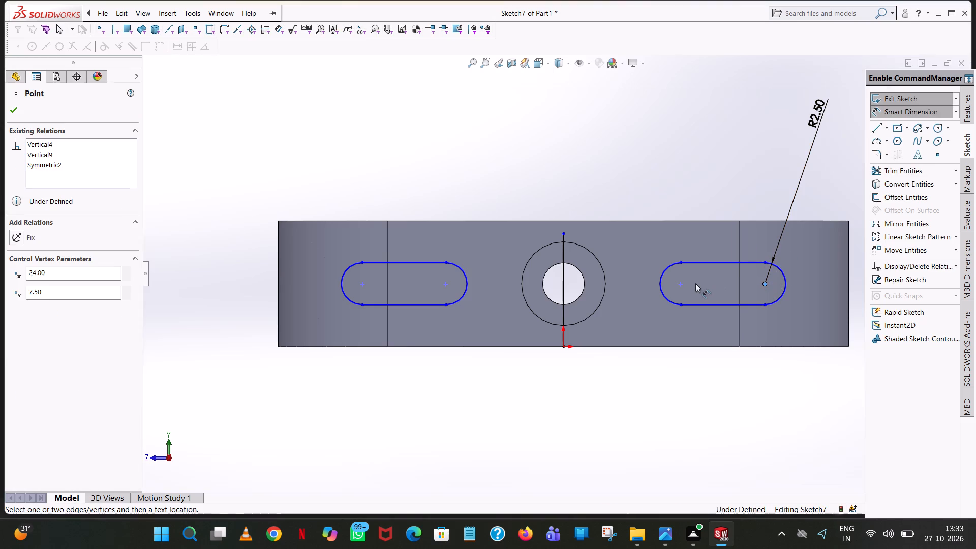
{"action": "left_click", "coordinate": [682, 281]}
{"action": "left_click", "coordinate": [706, 347]}
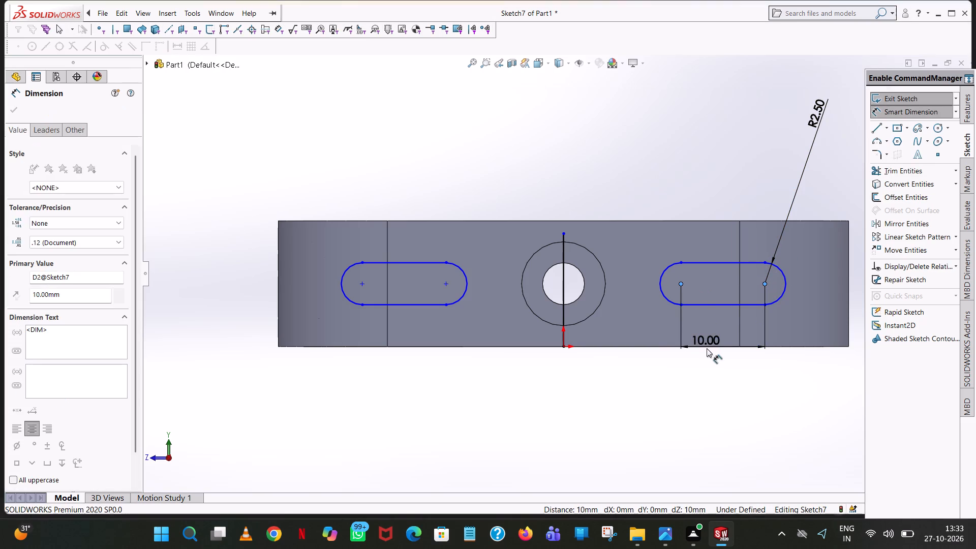
{"action": "left_click", "coordinate": [663, 334]}
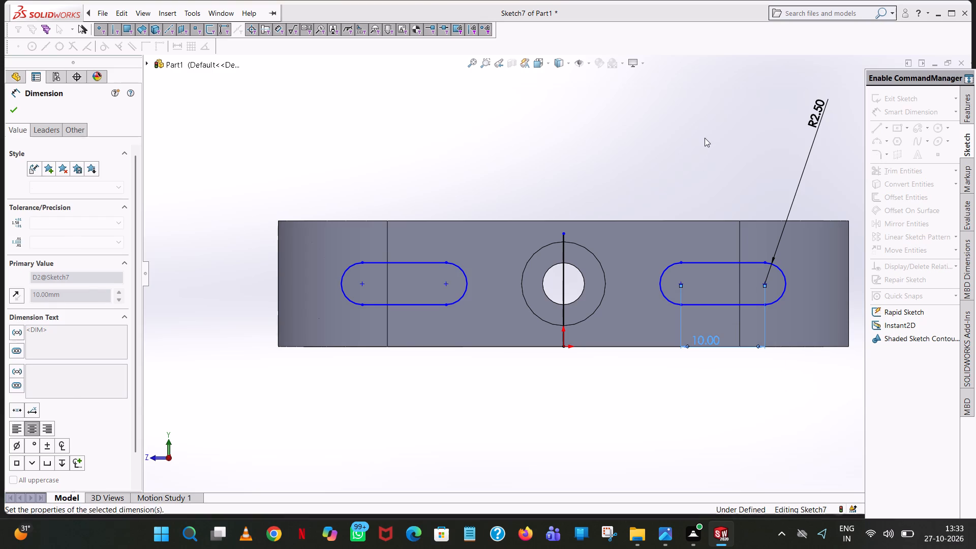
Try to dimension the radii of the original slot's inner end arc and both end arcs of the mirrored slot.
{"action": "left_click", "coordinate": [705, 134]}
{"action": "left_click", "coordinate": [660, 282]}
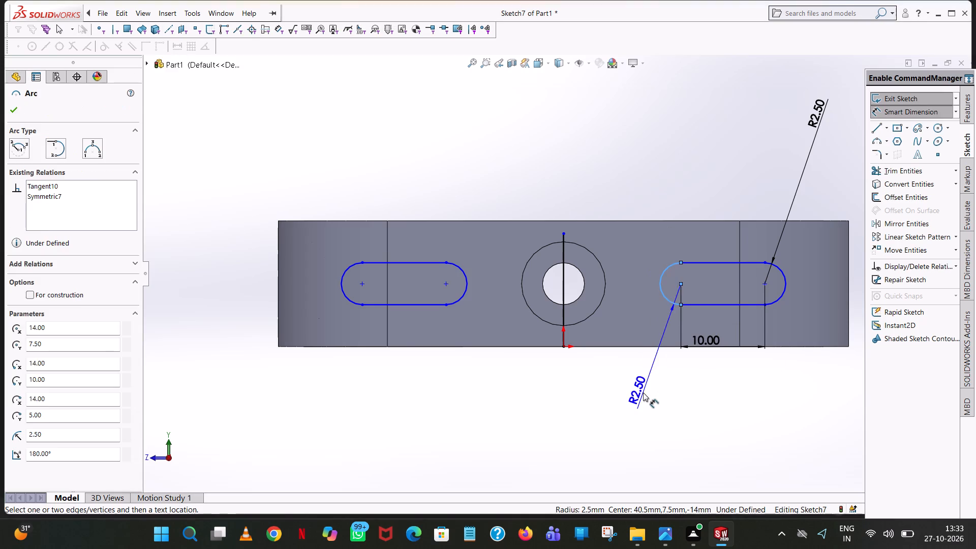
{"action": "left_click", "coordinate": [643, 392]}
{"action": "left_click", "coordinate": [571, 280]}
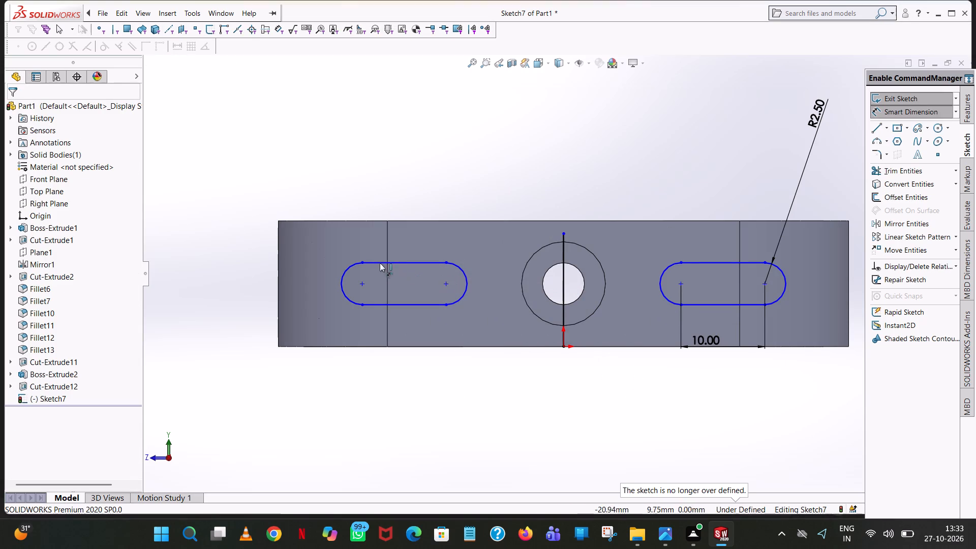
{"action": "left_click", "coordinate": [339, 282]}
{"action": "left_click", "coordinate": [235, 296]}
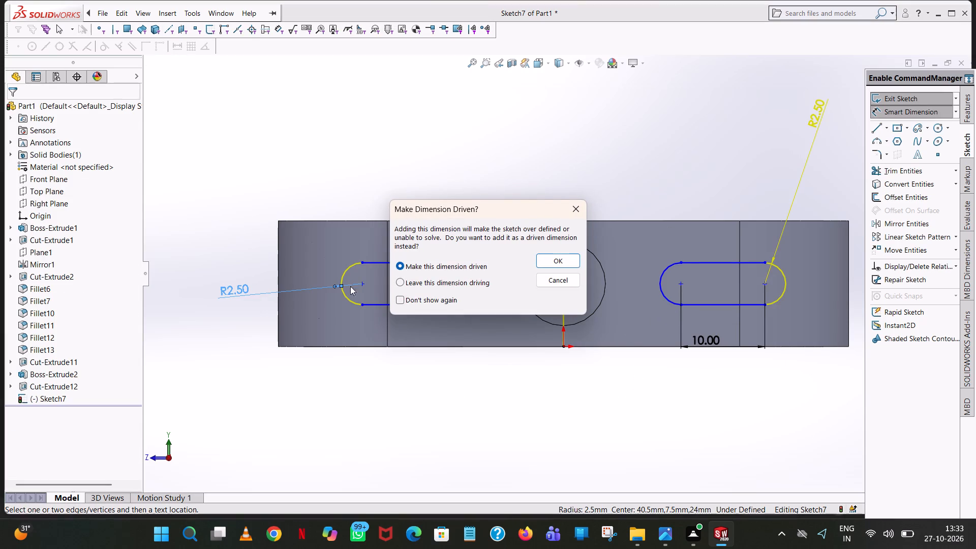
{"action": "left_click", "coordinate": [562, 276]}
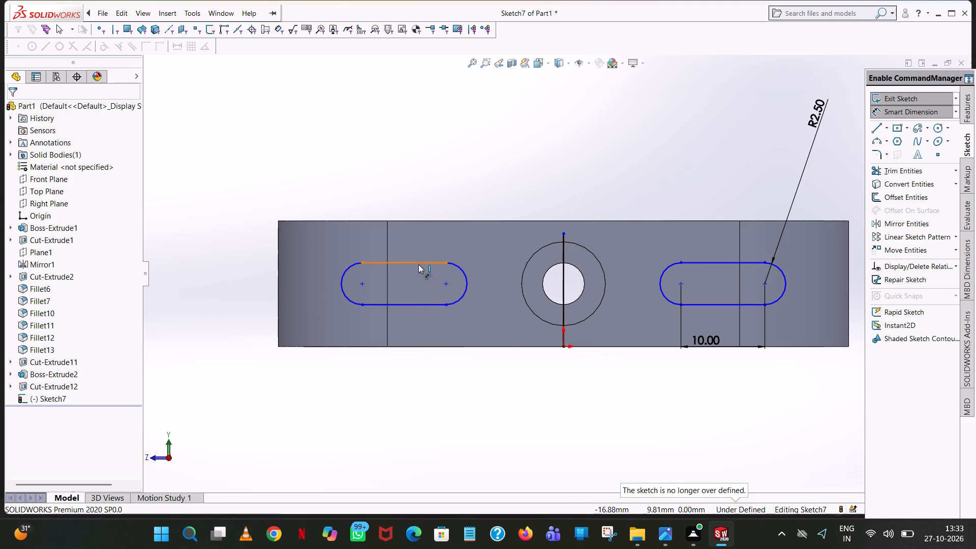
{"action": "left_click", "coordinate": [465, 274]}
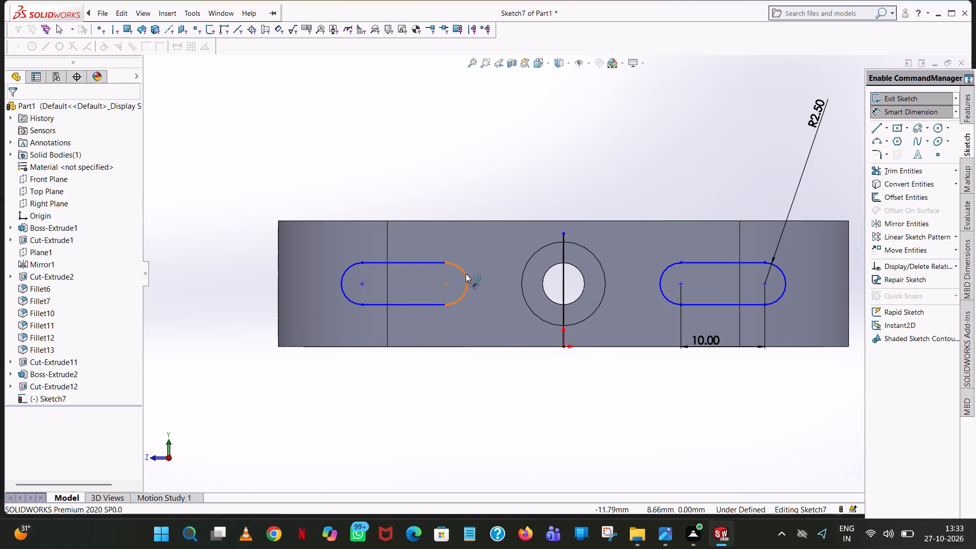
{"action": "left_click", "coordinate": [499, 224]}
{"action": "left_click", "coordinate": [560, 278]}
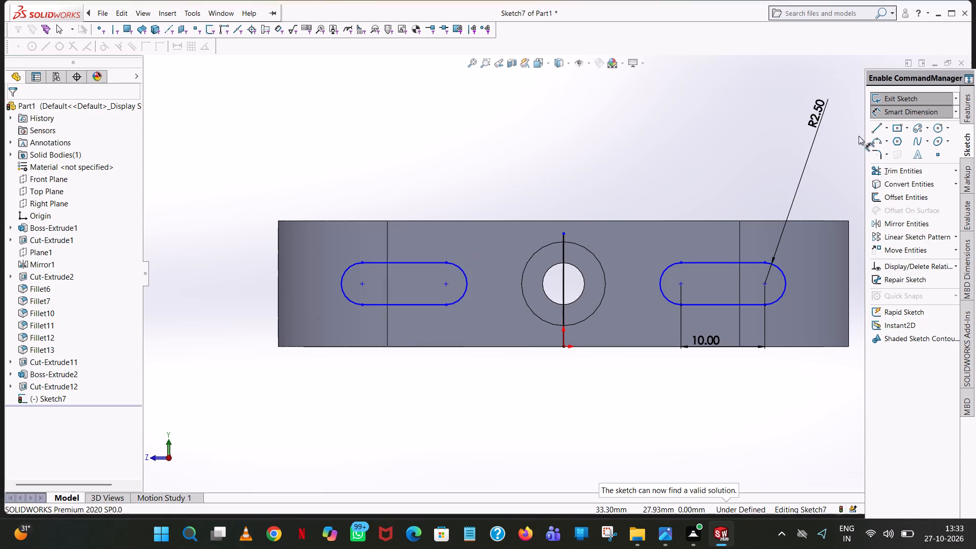
Trim away the vertical mirror line running from the origin through the bored hole's centre.
{"action": "left_click", "coordinate": [909, 177]}
{"action": "left_click", "coordinate": [561, 295]}
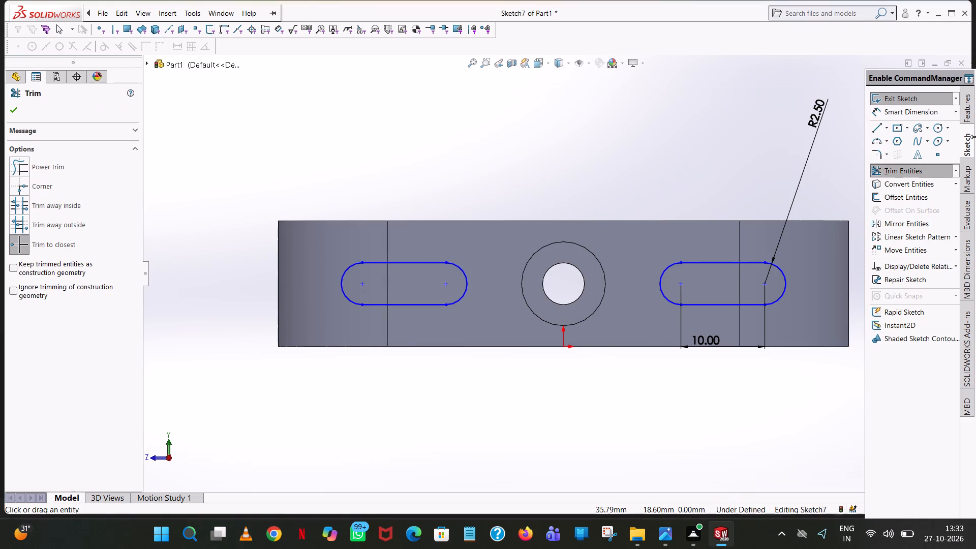
Cut-extrude both slot profiles from the sketch plane to a blind depth of 105 mm through the bracket.
{"action": "left_click", "coordinate": [971, 113]}
{"action": "left_click", "coordinate": [928, 163]}
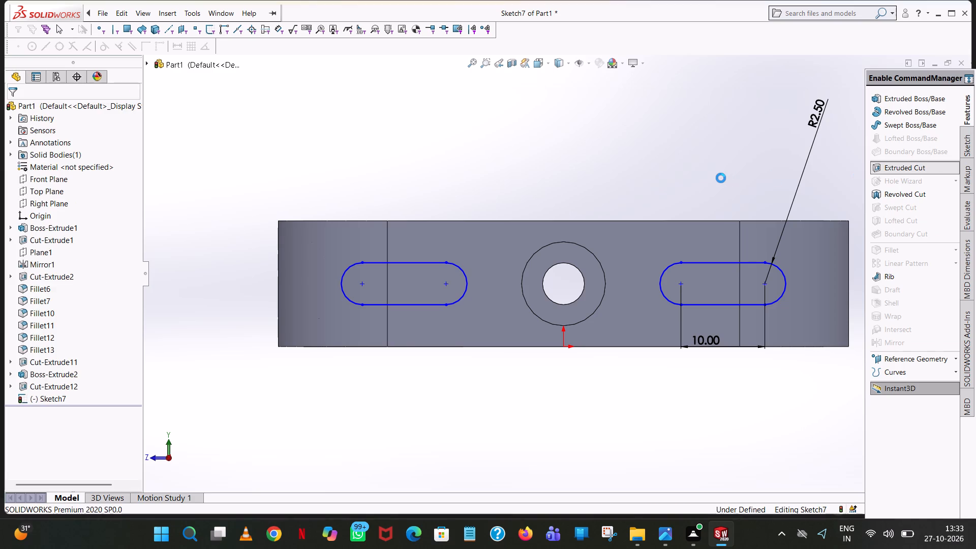
{"action": "scroll", "coordinate": [713, 133], "scroll_direction": "up", "scroll_amount": 1}
{"action": "middle_click_drag", "start_coordinate": [713, 133], "coordinate": [728, 239]}
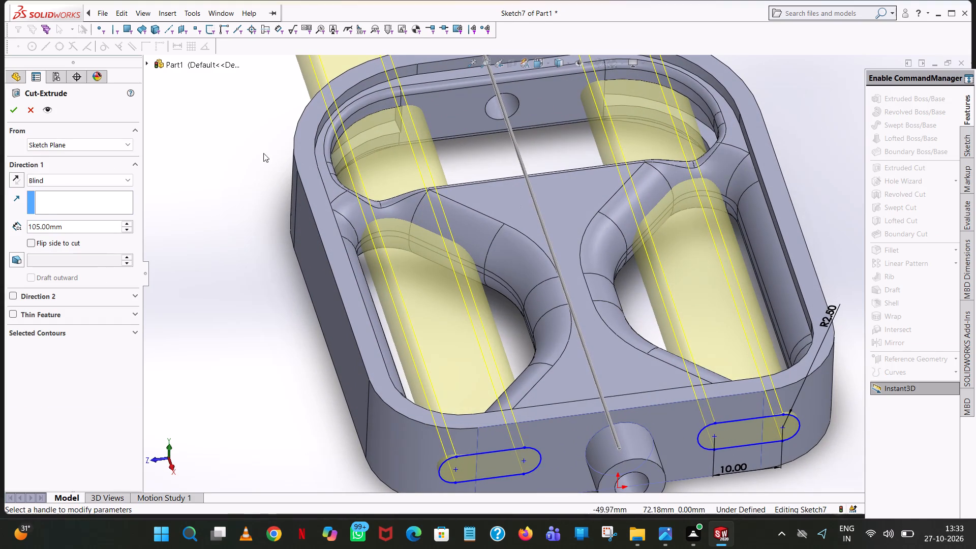
{"action": "left_click", "coordinate": [14, 106]}
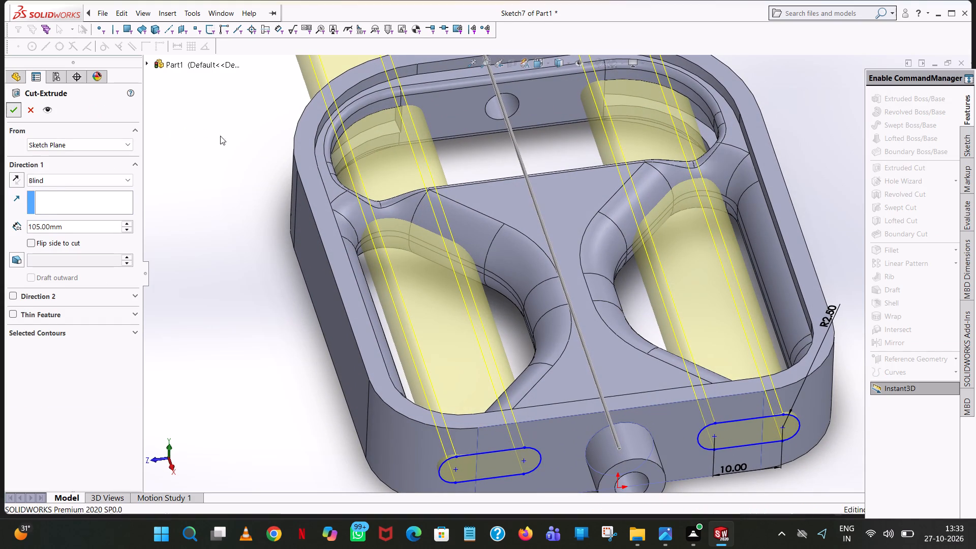
Examine the finished slot cuts beside the boss and through the bracket's walls from several angles.
{"action": "scroll", "coordinate": [296, 141], "scroll_direction": "up", "scroll_amount": 2}
{"action": "scroll", "coordinate": [278, 131], "scroll_direction": "down", "scroll_amount": 1}
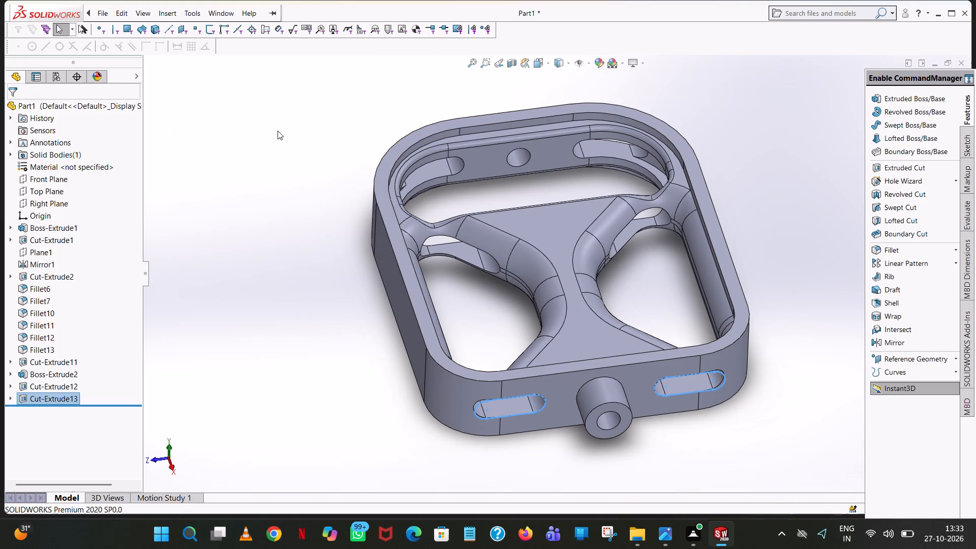
{"action": "scroll", "coordinate": [278, 131], "scroll_direction": "down", "scroll_amount": 1}
{"action": "scroll", "coordinate": [278, 130], "scroll_direction": "up", "scroll_amount": 1}
{"action": "middle_click_drag", "start_coordinate": [278, 130], "coordinate": [272, 57]}
{"action": "scroll", "coordinate": [401, 119], "scroll_direction": "up", "scroll_amount": 4}
{"action": "scroll", "coordinate": [477, 174], "scroll_direction": "up", "scroll_amount": 1}
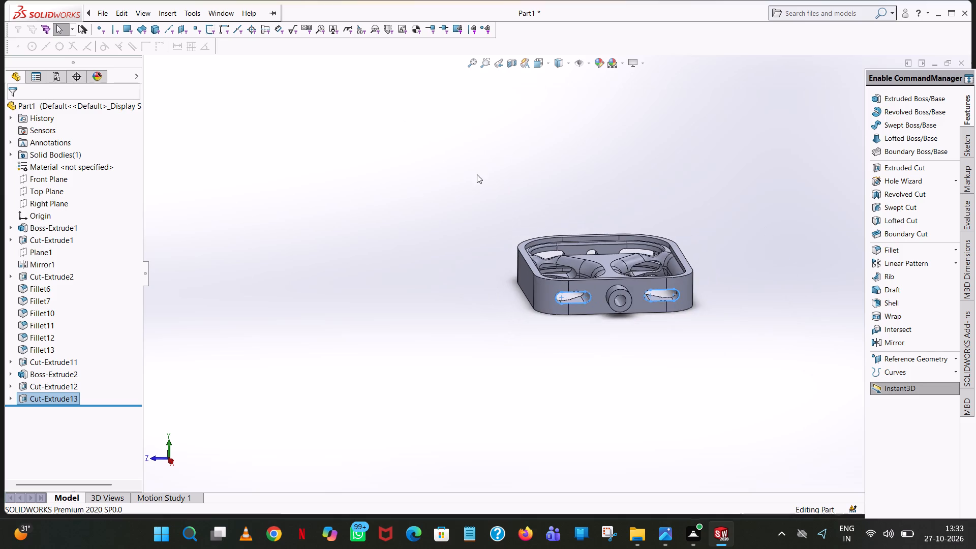
{"action": "middle_click_drag", "start_coordinate": [477, 174], "coordinate": [506, 236]}
{"action": "left_click", "coordinate": [756, 211]}
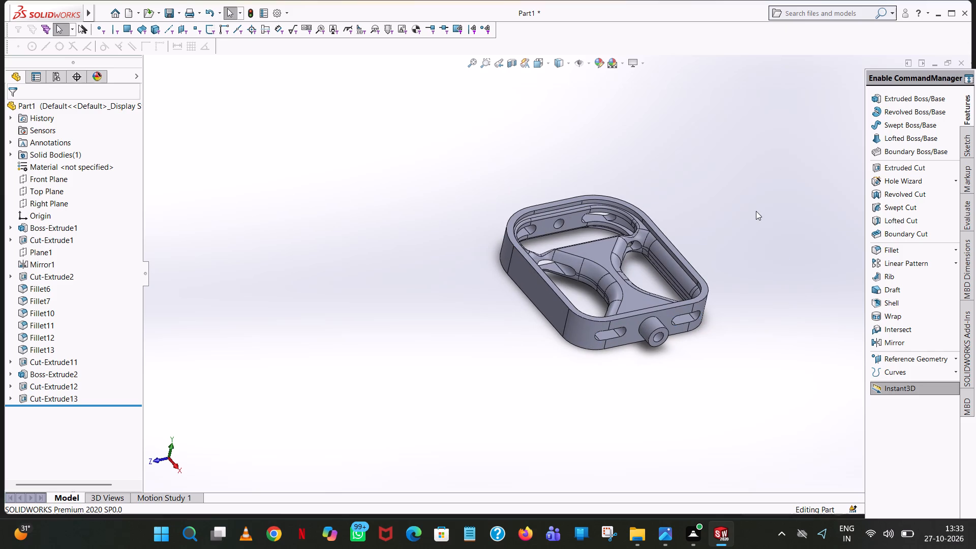
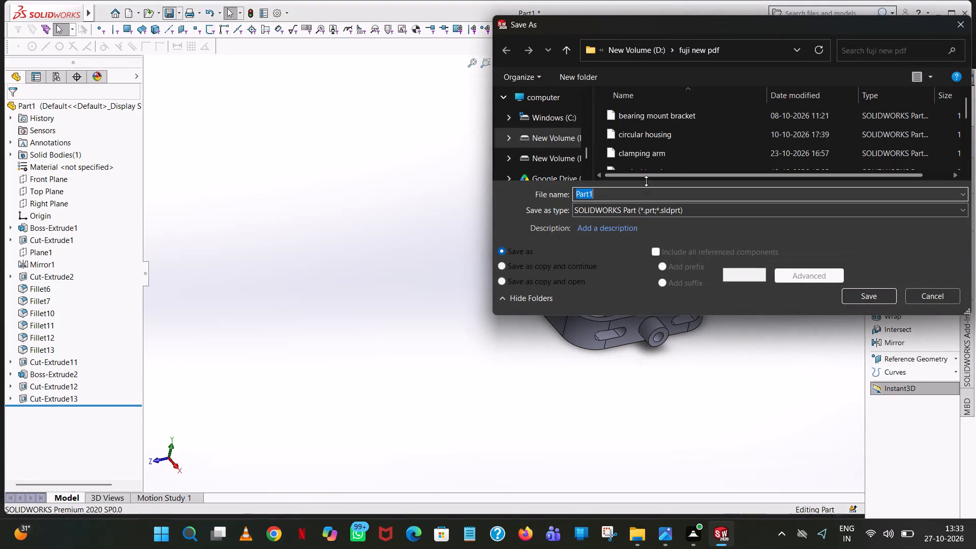
Save a PDF copy of the part as "foot pedal" in the fuji new pdf folder, using Adobe Portable Document Format.
{"action": "type", "text": "foot pedl"}
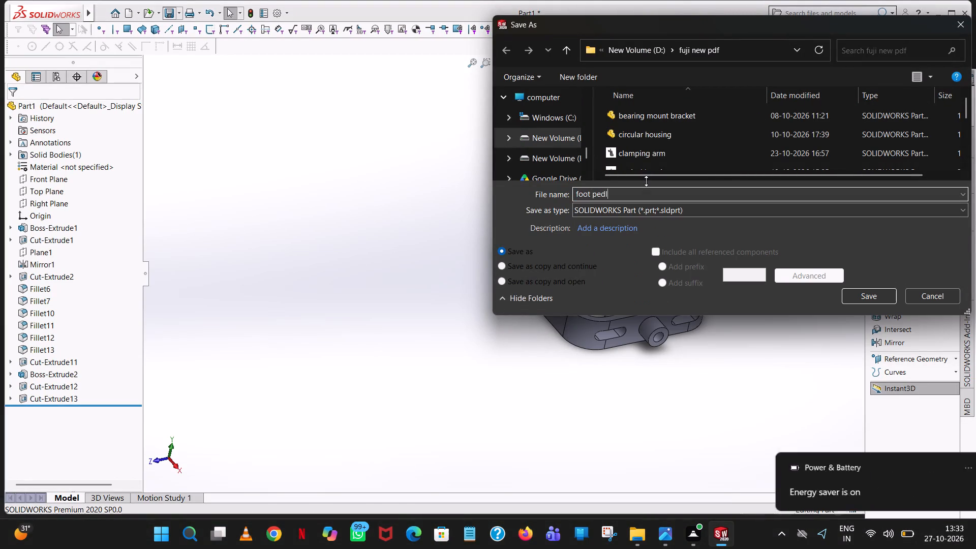
{"action": "key", "text": "BackSpace"}
{"action": "key", "text": "a"}
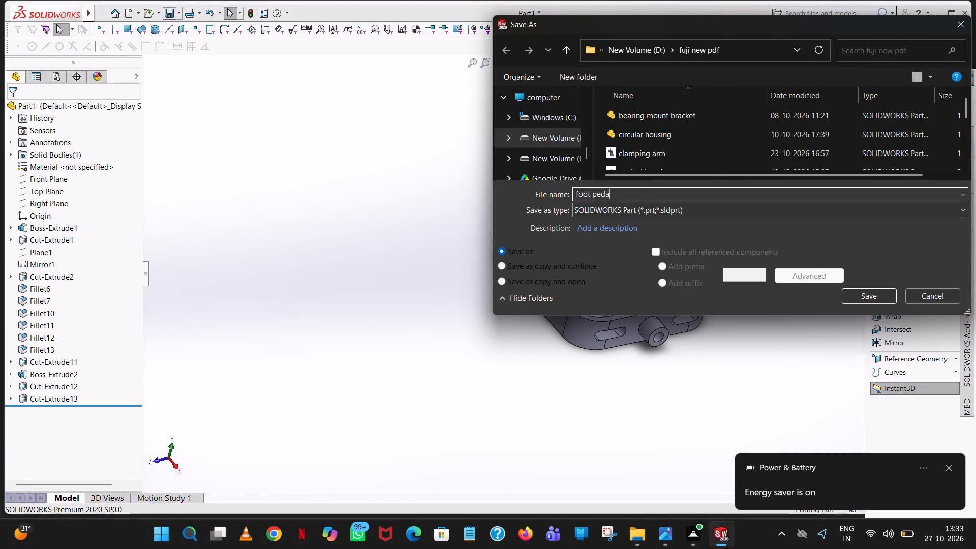
{"action": "key", "text": "l"}
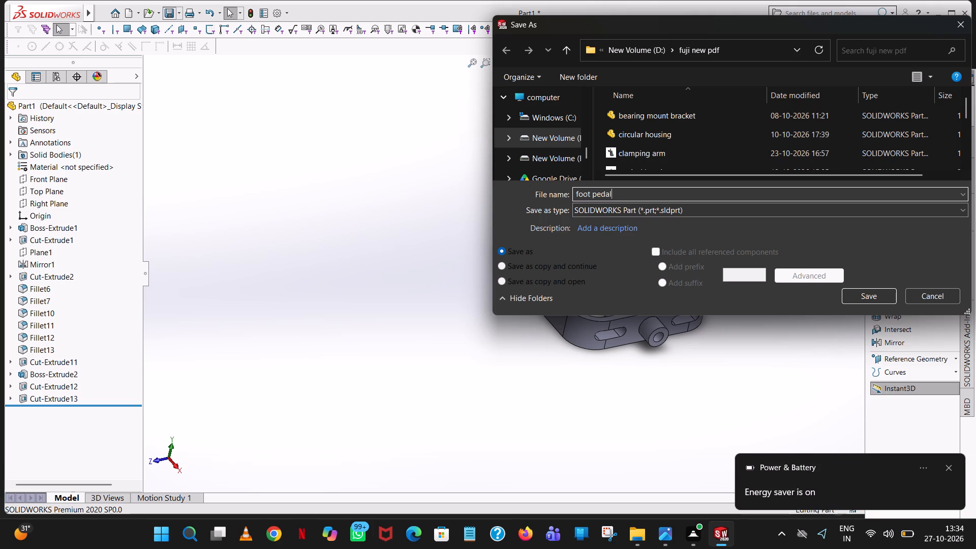
{"action": "left_click", "coordinate": [725, 209]}
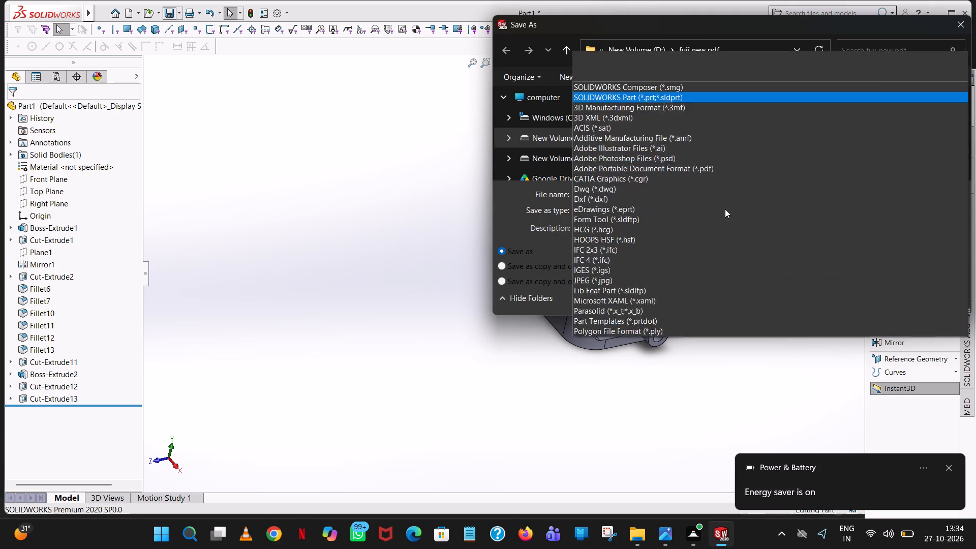
{"action": "left_click", "coordinate": [701, 86]}
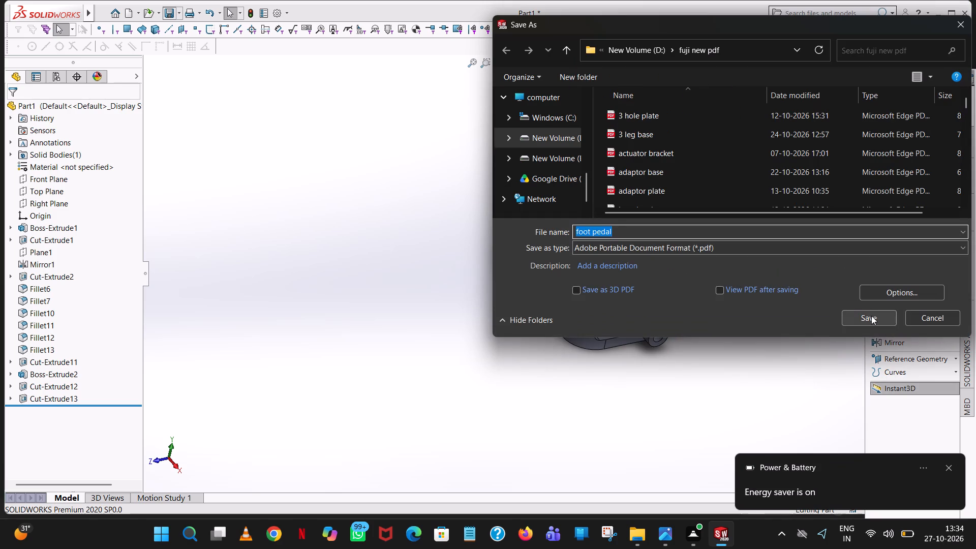
{"action": "left_click", "coordinate": [871, 316]}
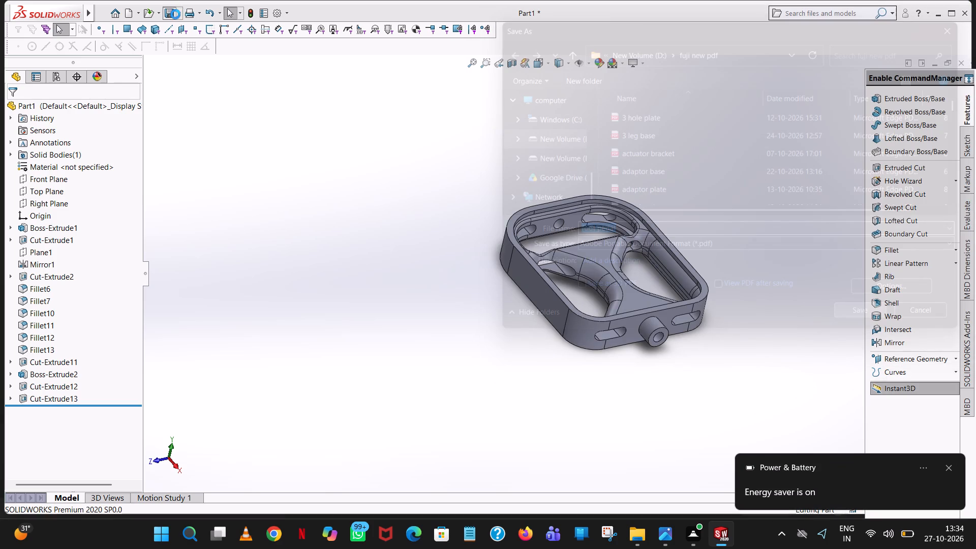
Save the model as SOLIDWORKS part "foot pedal" in the fuji new design folder on New Volume (D:).
{"action": "left_click", "coordinate": [179, 13]}
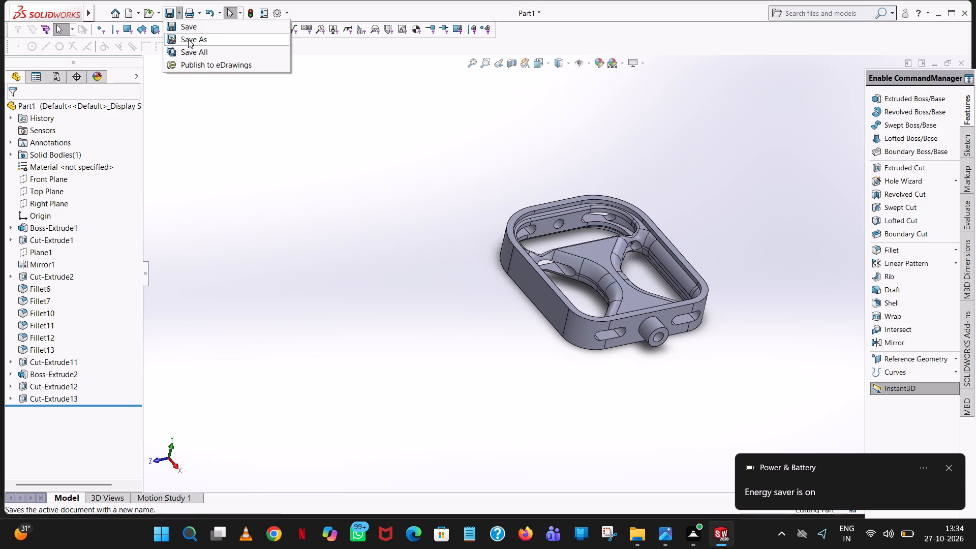
{"action": "left_click", "coordinate": [189, 40]}
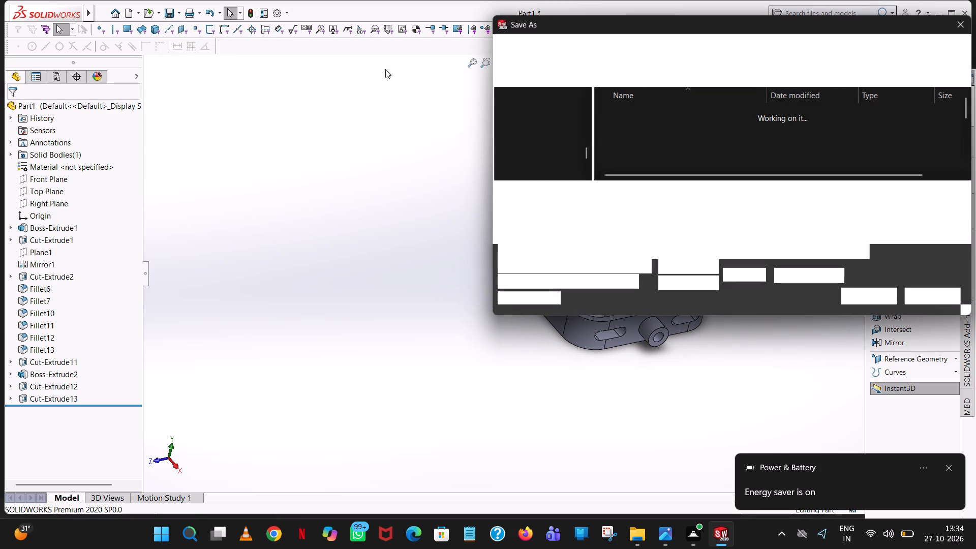
{"action": "left_click", "coordinate": [560, 57]}
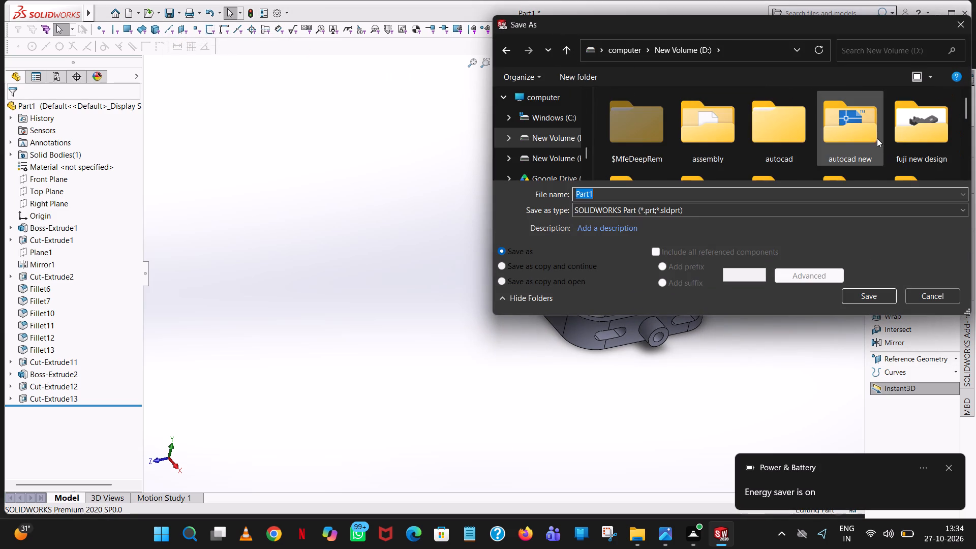
{"action": "double_click", "coordinate": [903, 112]}
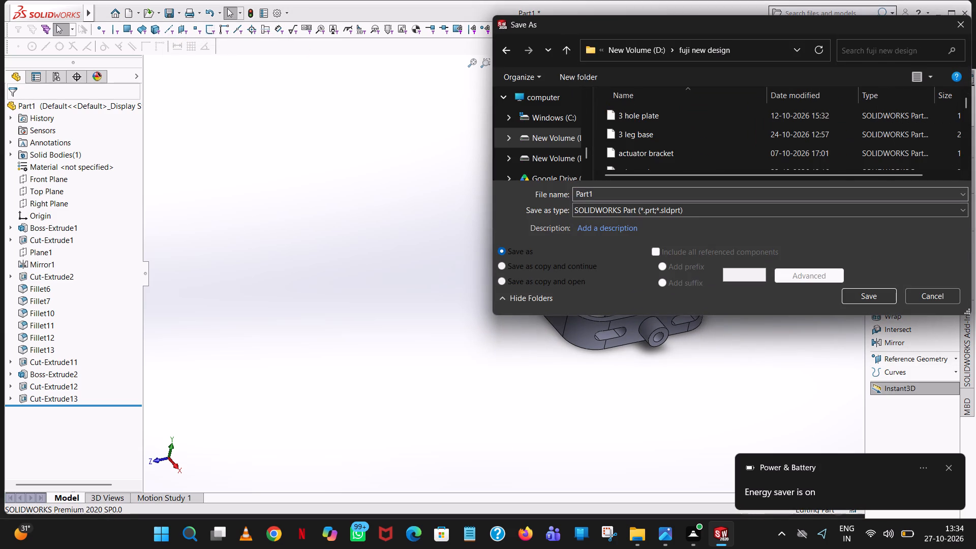
{"action": "double_click", "coordinate": [640, 192]}
{"action": "type", "text": "foot"}
{"action": "key", "text": "space"}
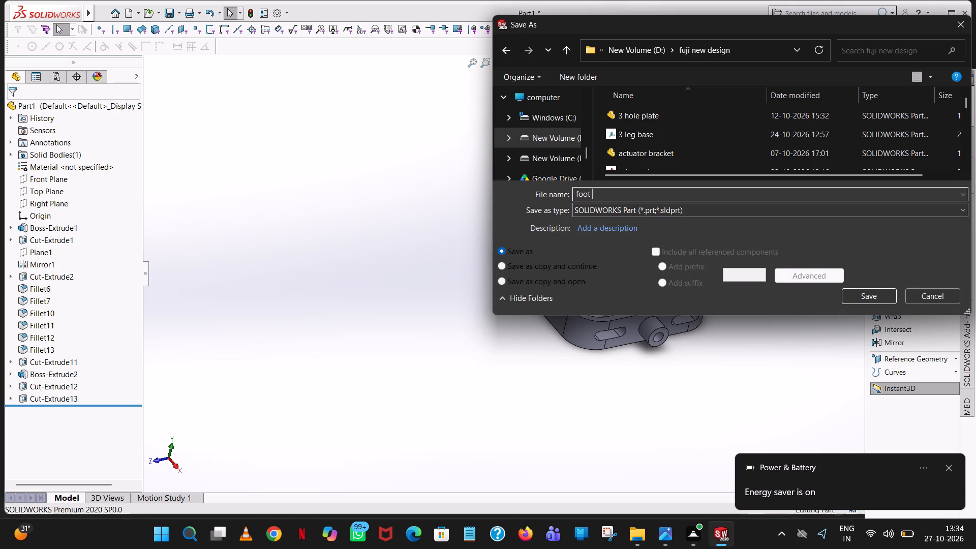
{"action": "type", "text": "pedak"}
{"action": "key", "text": "BackSpace"}
{"action": "key", "text": "l"}
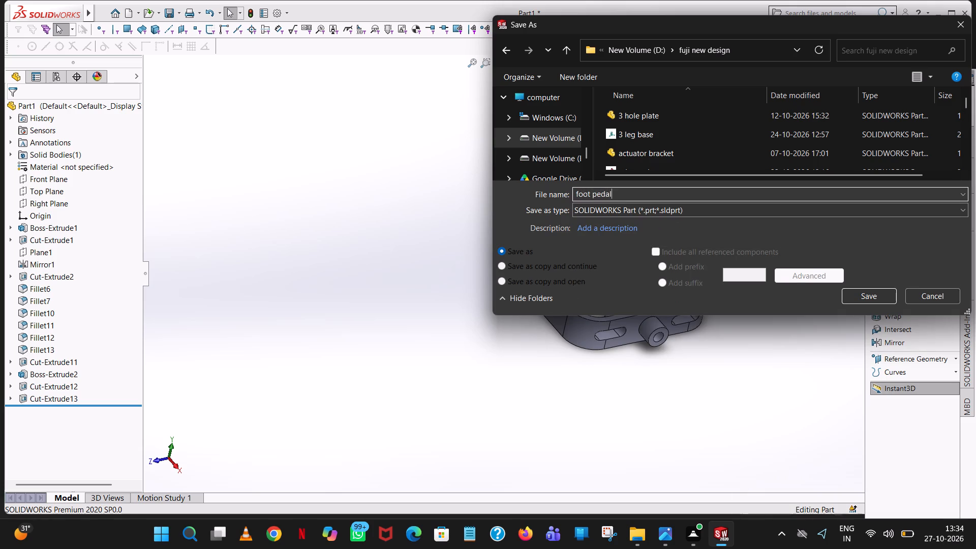
{"action": "left_click", "coordinate": [869, 296]}
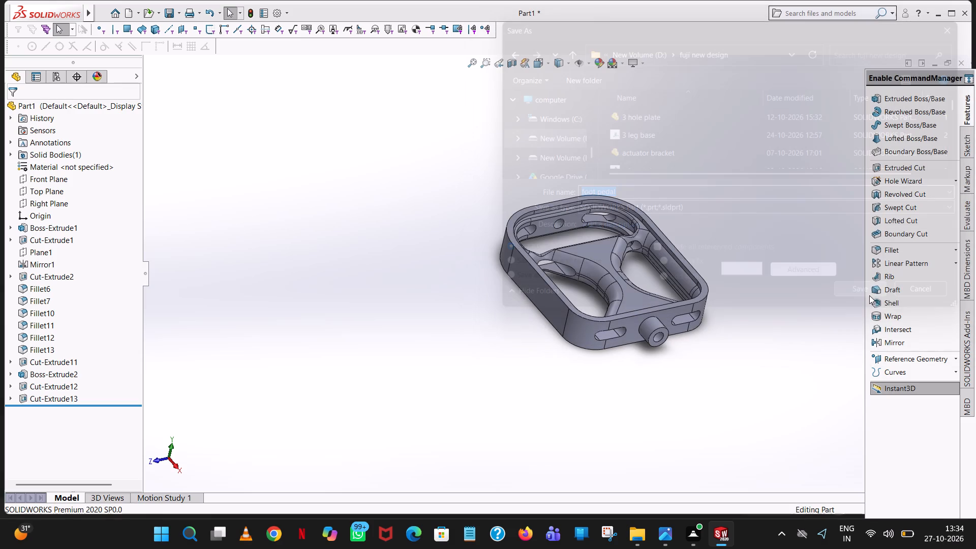